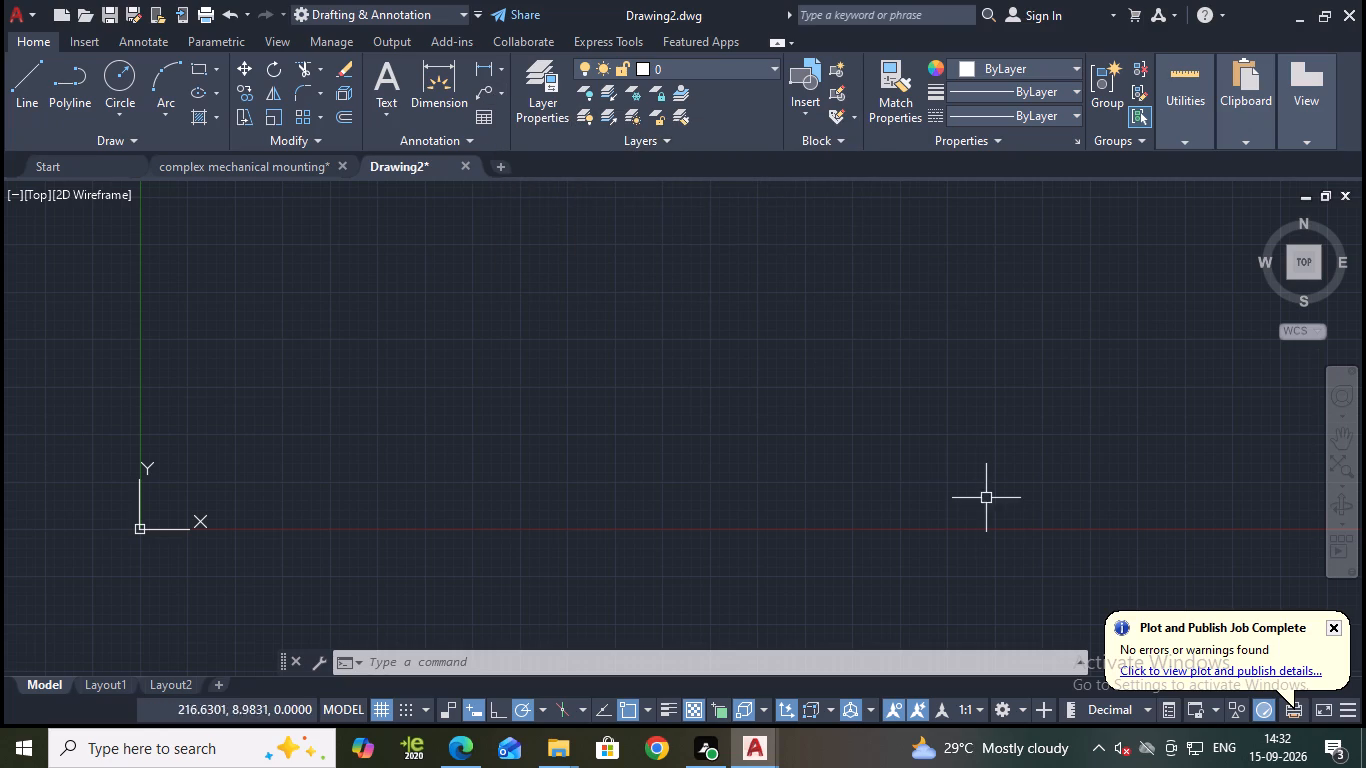
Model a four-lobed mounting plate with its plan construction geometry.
Switch the workspace to 3D Modeling.
scroll(1159, 339, down, 1)
middle_drag(1140, 406, 849, 472)
scroll(1064, 418, down, 1)
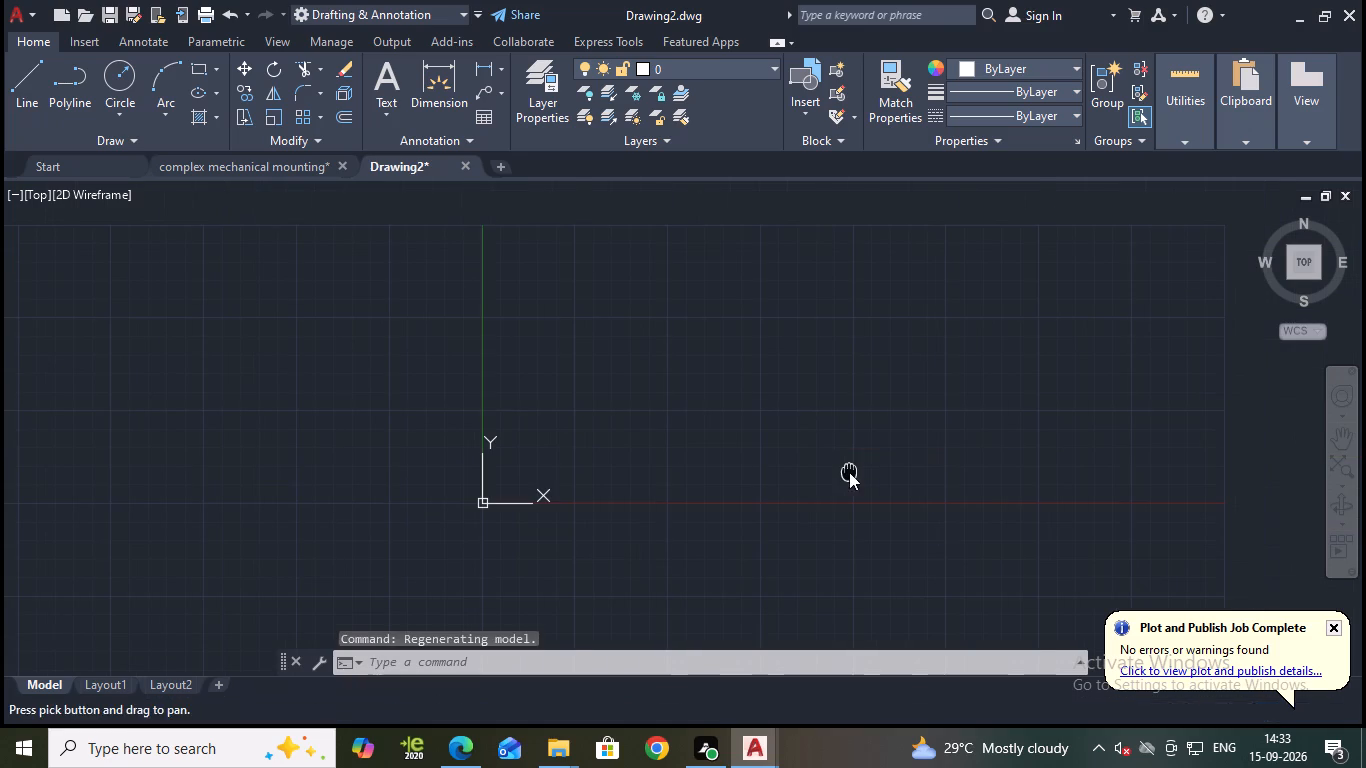
click(1026, 705)
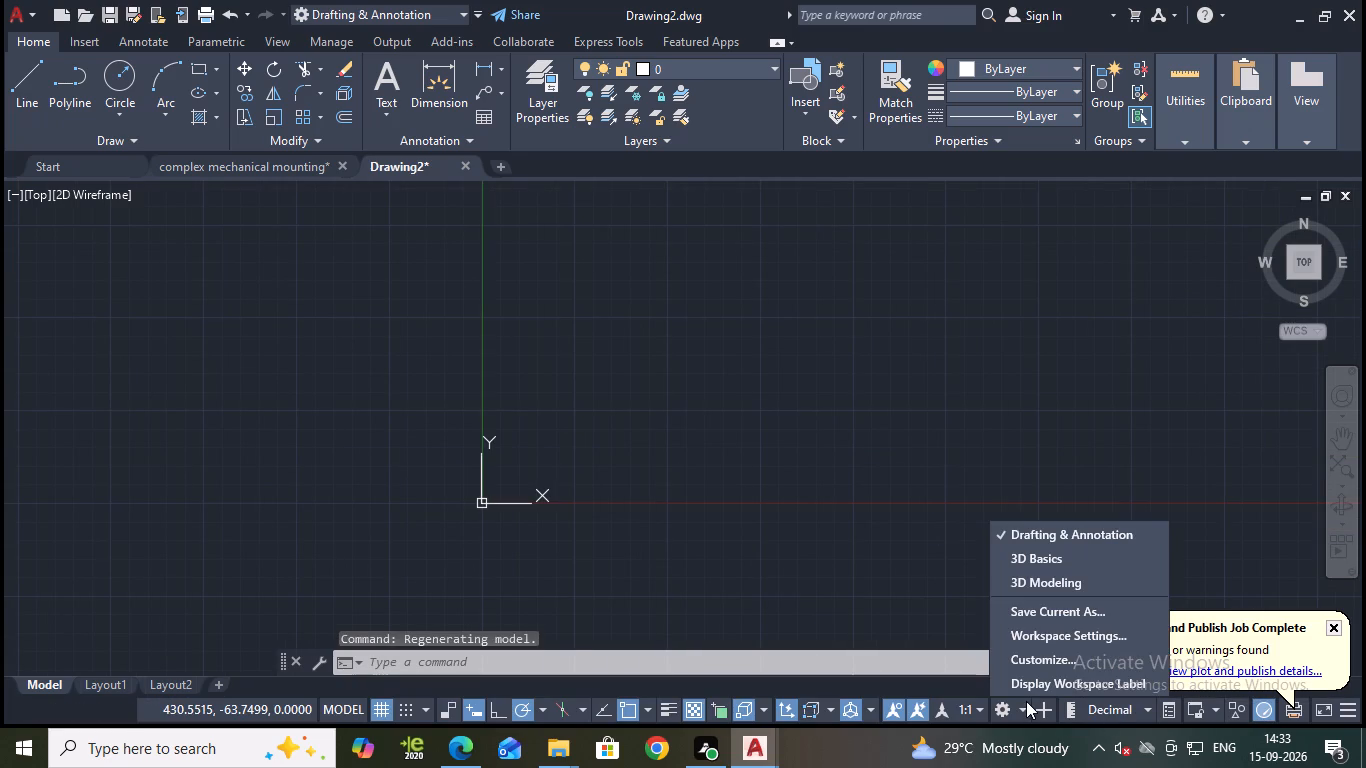
click(1060, 589)
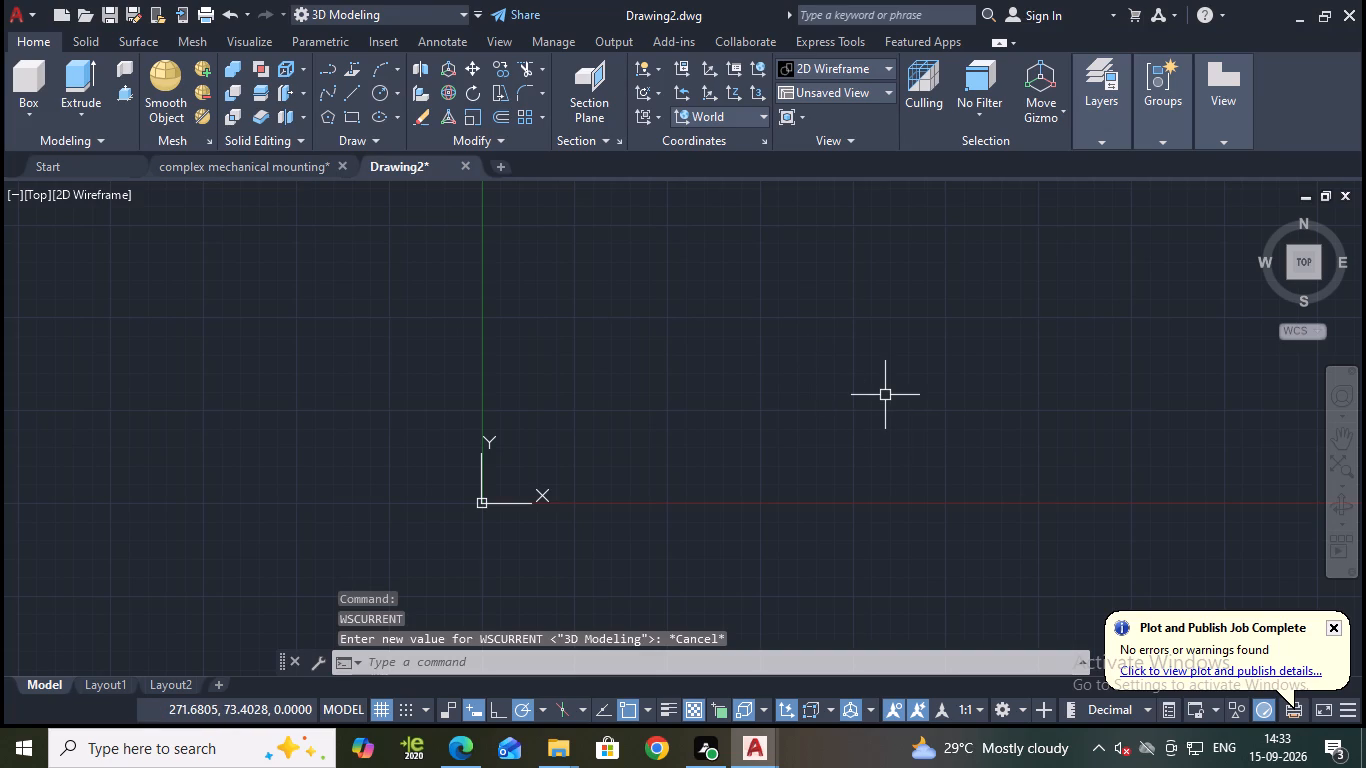
Turn on command history logging with LOGFILEON.
middle_drag(724, 390, 707, 396)
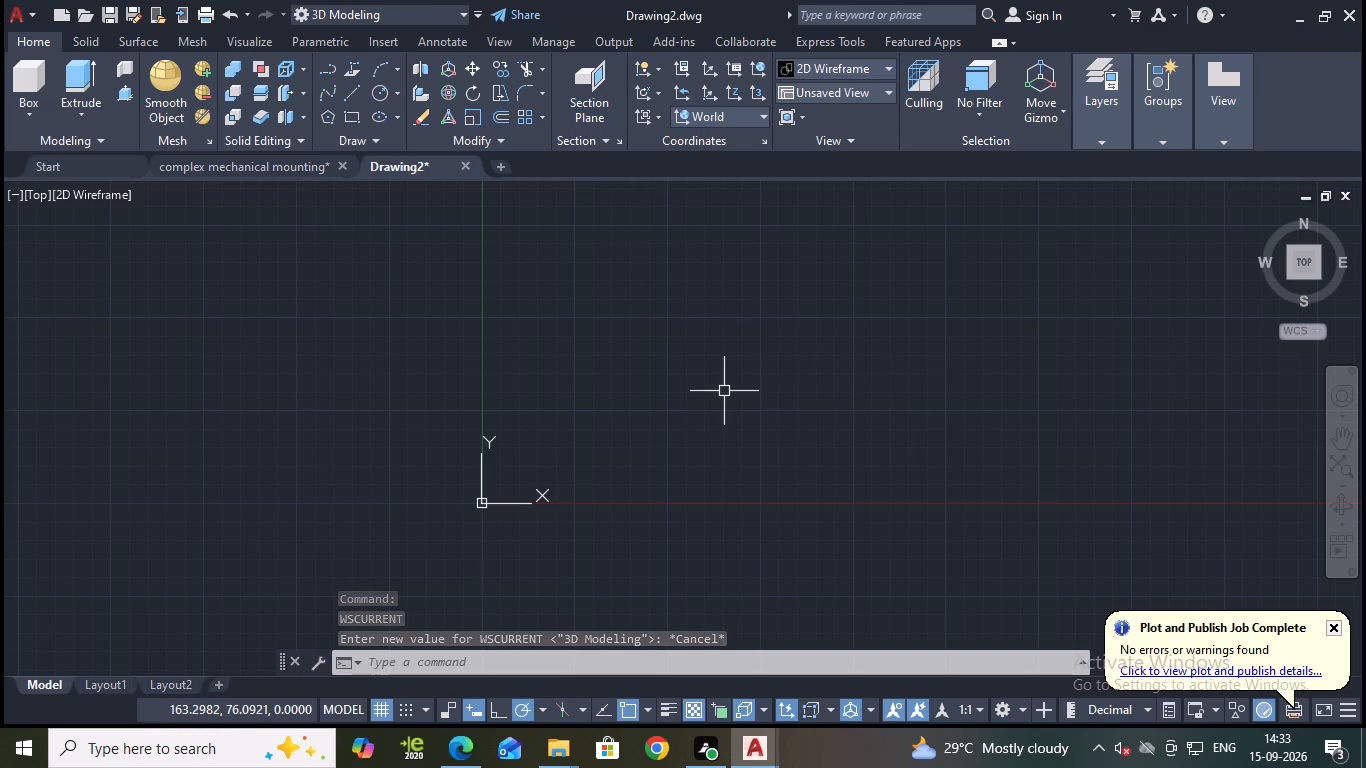
middle_drag(707, 396, 647, 416)
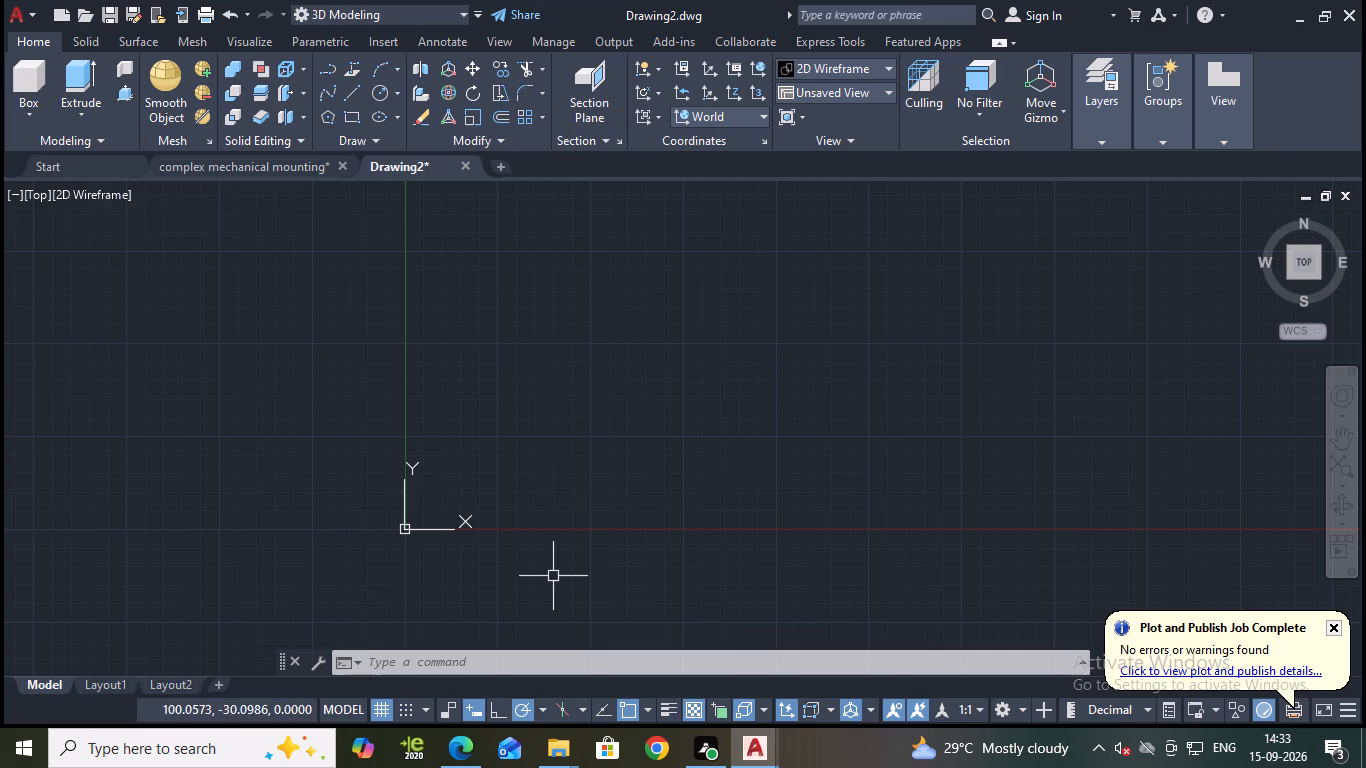
click(553, 658)
text(log)
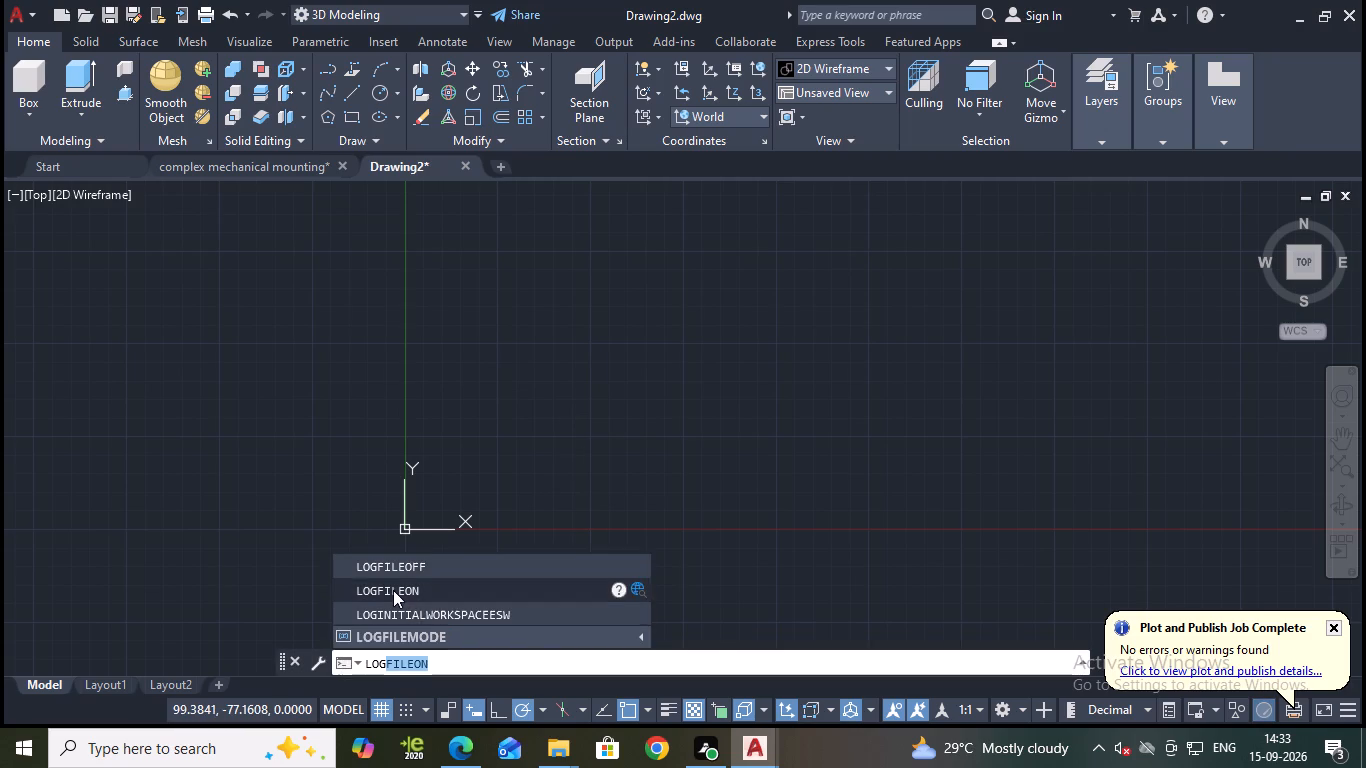
click(393, 588)
Set the linear dimension precision of the Standard dimension style to 0.0.
middle_drag(698, 321, 693, 329)
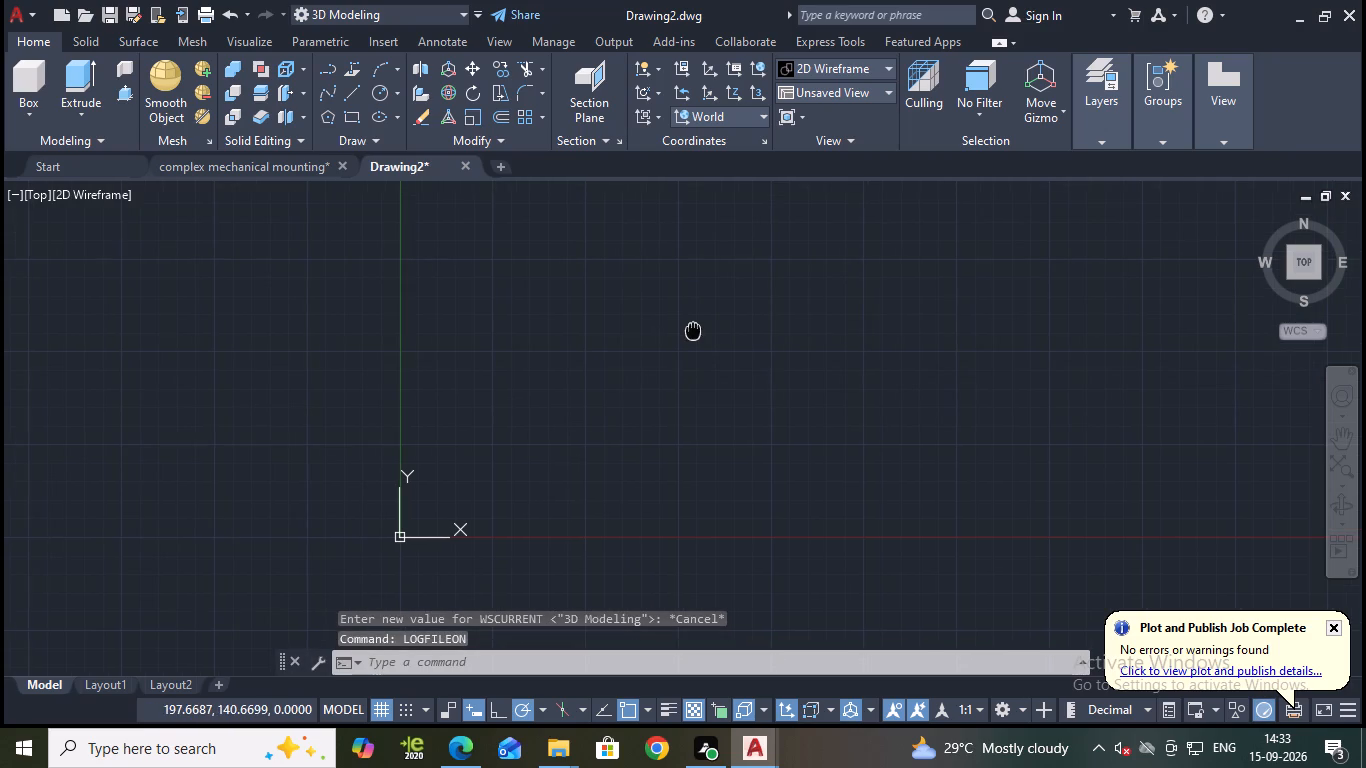
middle_drag(693, 329, 683, 341)
key(d)
key(Return)
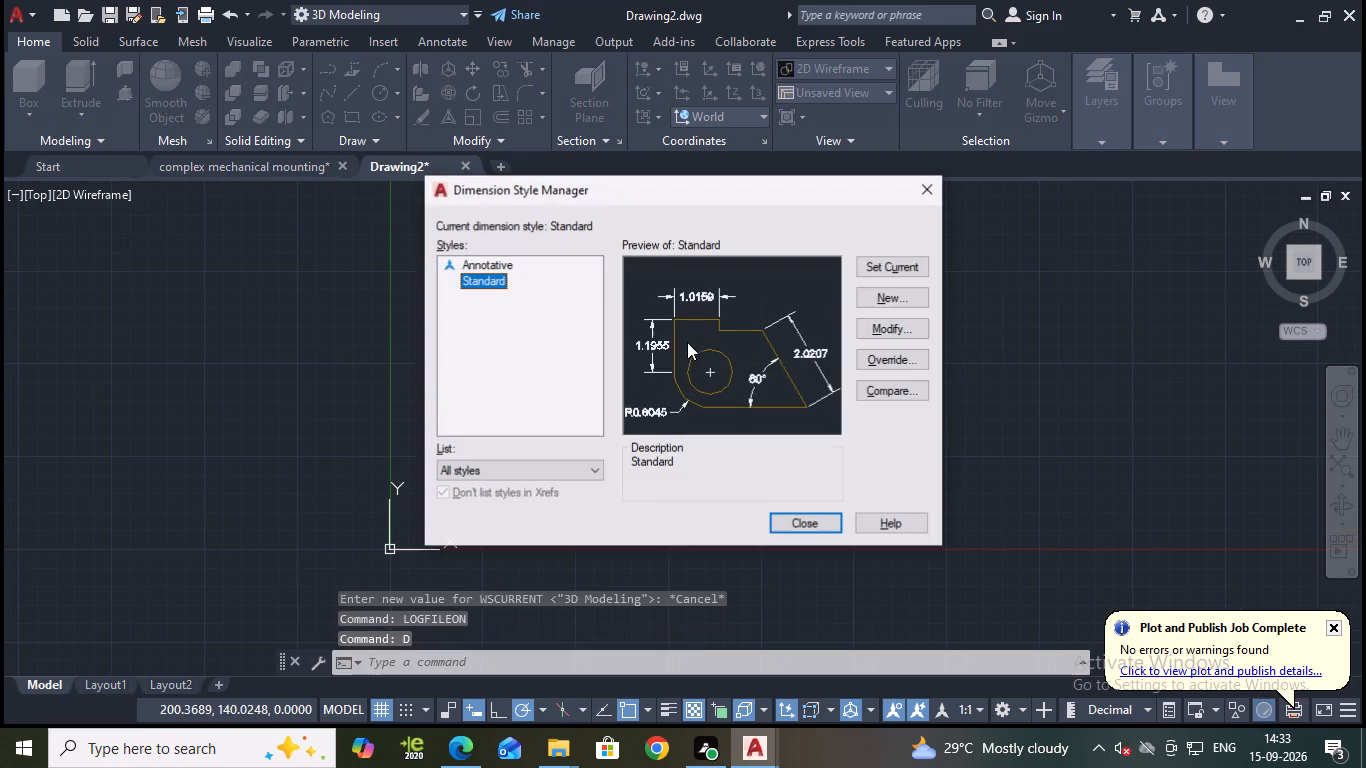
click(911, 330)
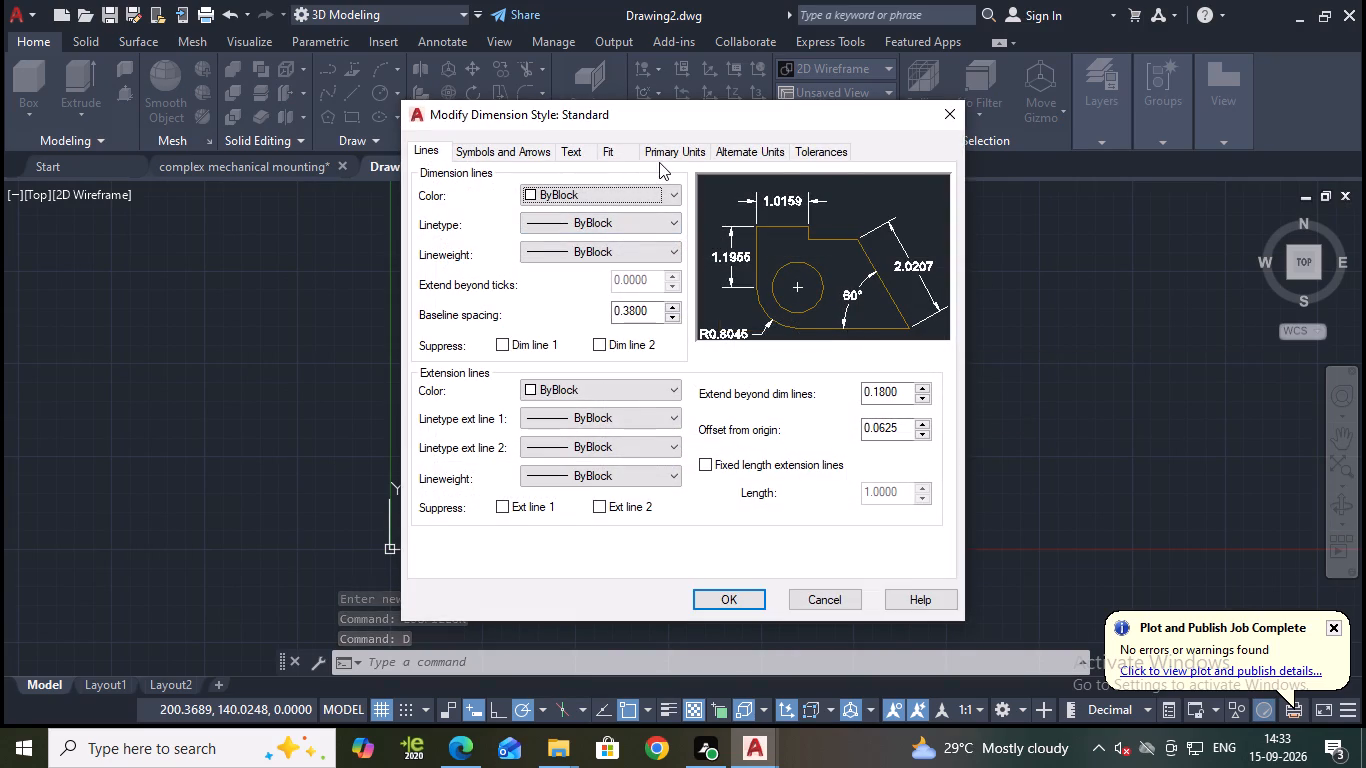
click(667, 155)
click(618, 219)
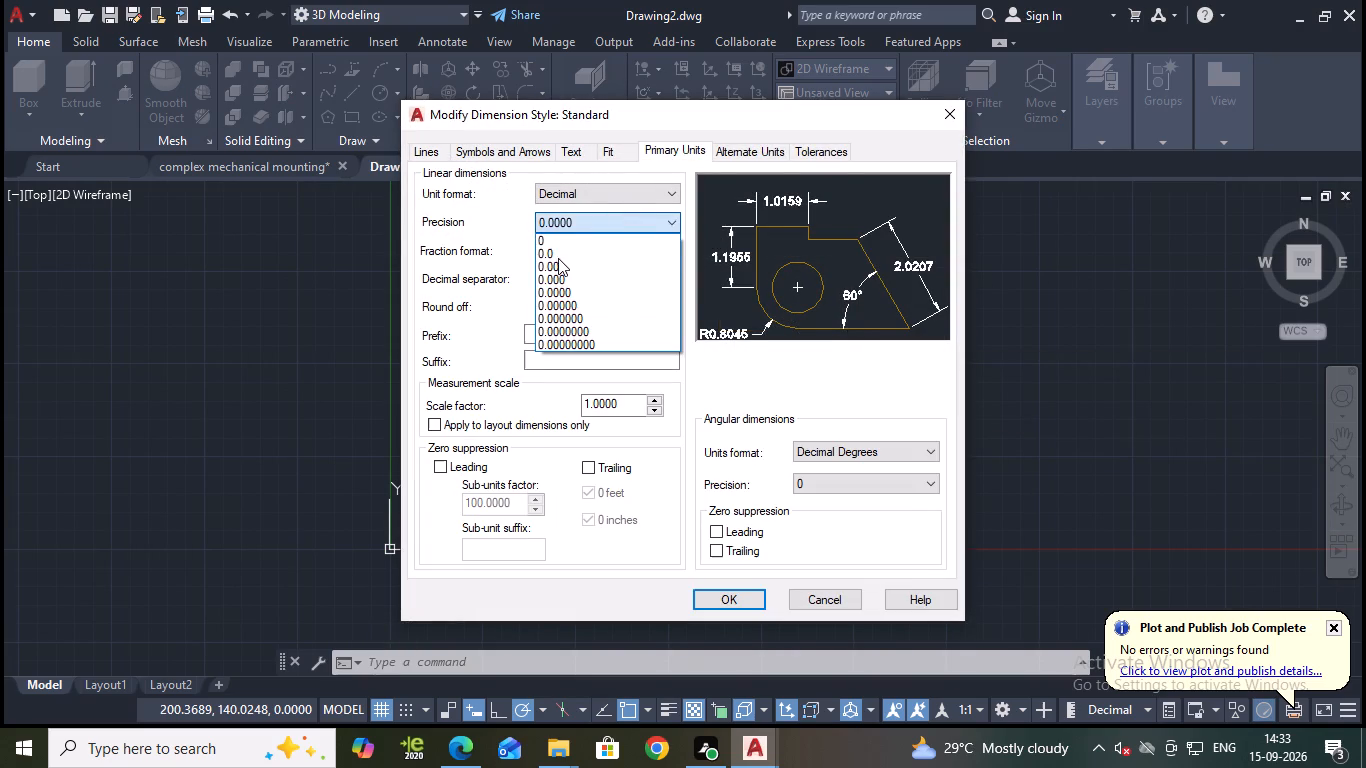
click(558, 258)
Set the Standard dimension style's arrow size to 3.
click(472, 151)
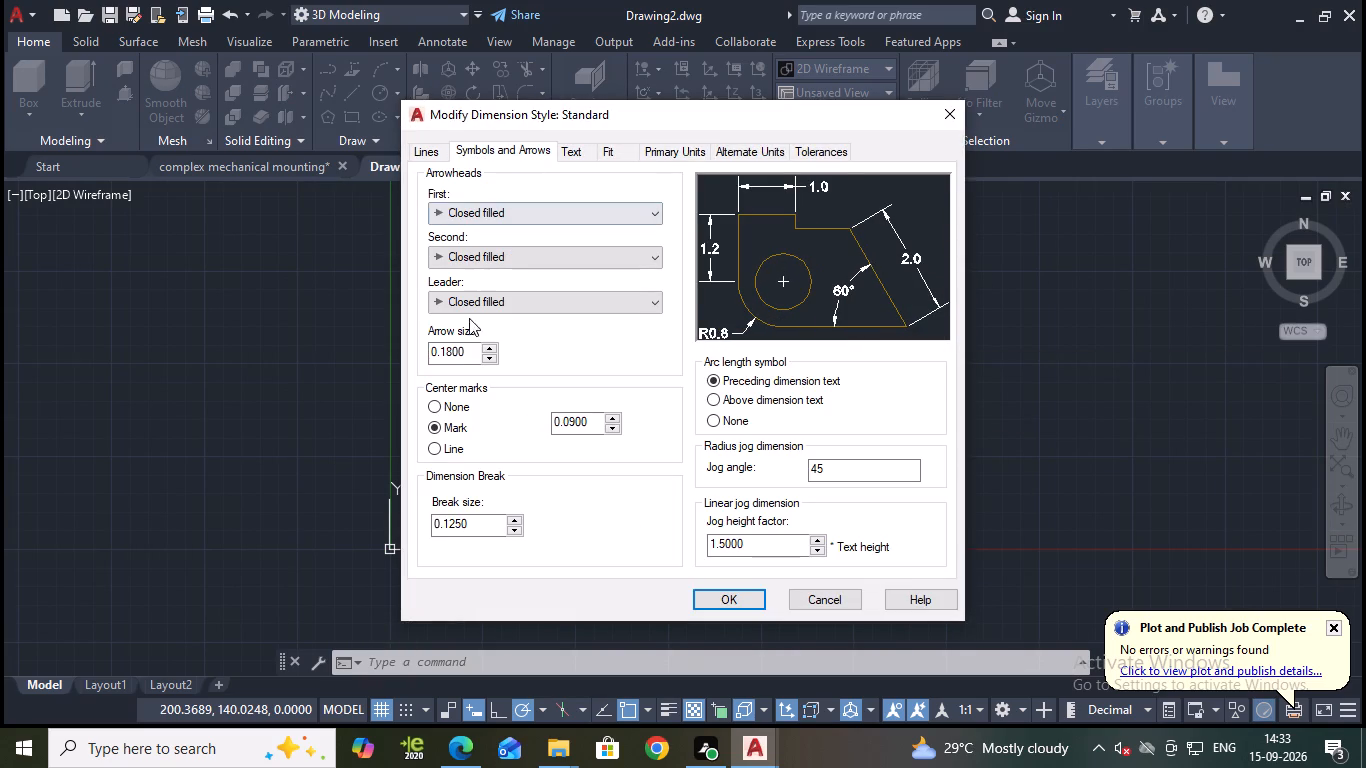
drag(470, 352, 399, 337)
key(3)
key(Return)
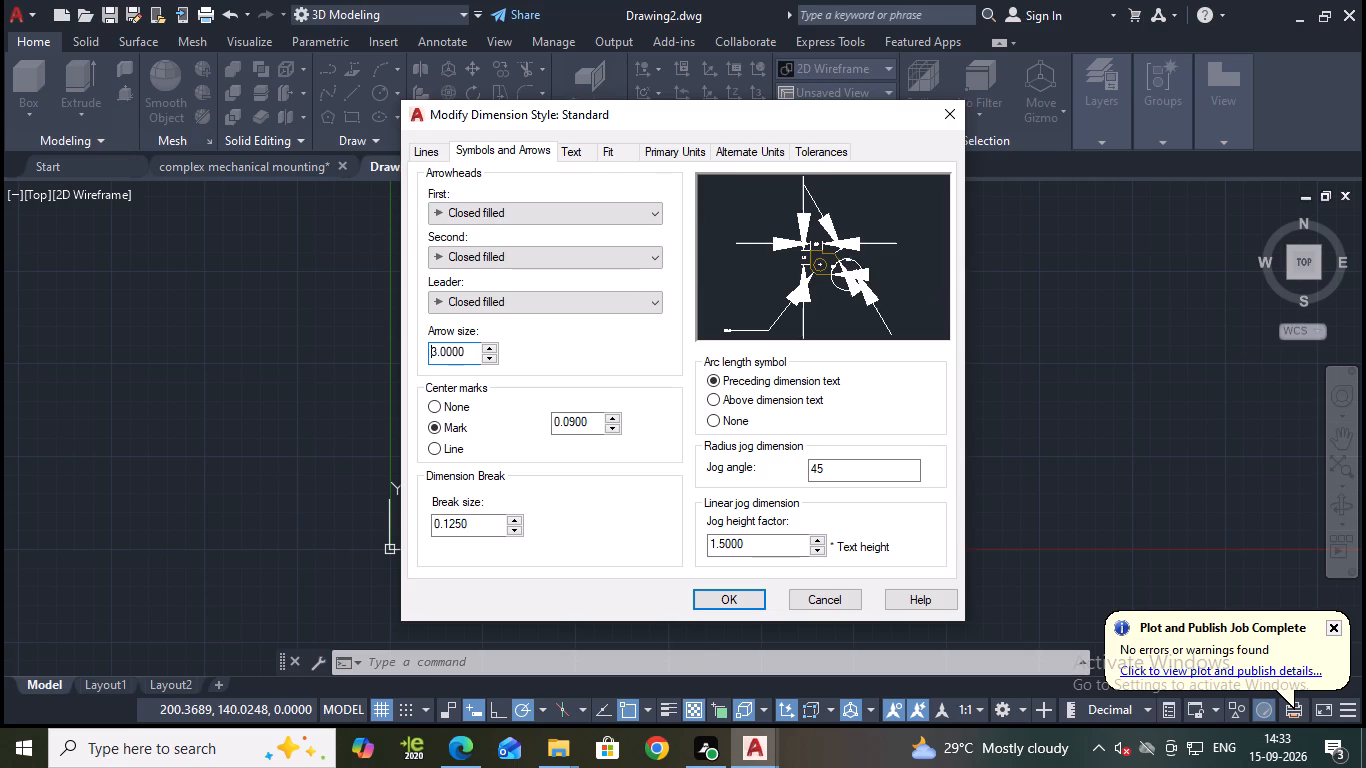
Set the Standard dimension style's text height to 4 and make that style current.
click(579, 152)
drag(647, 299, 589, 294)
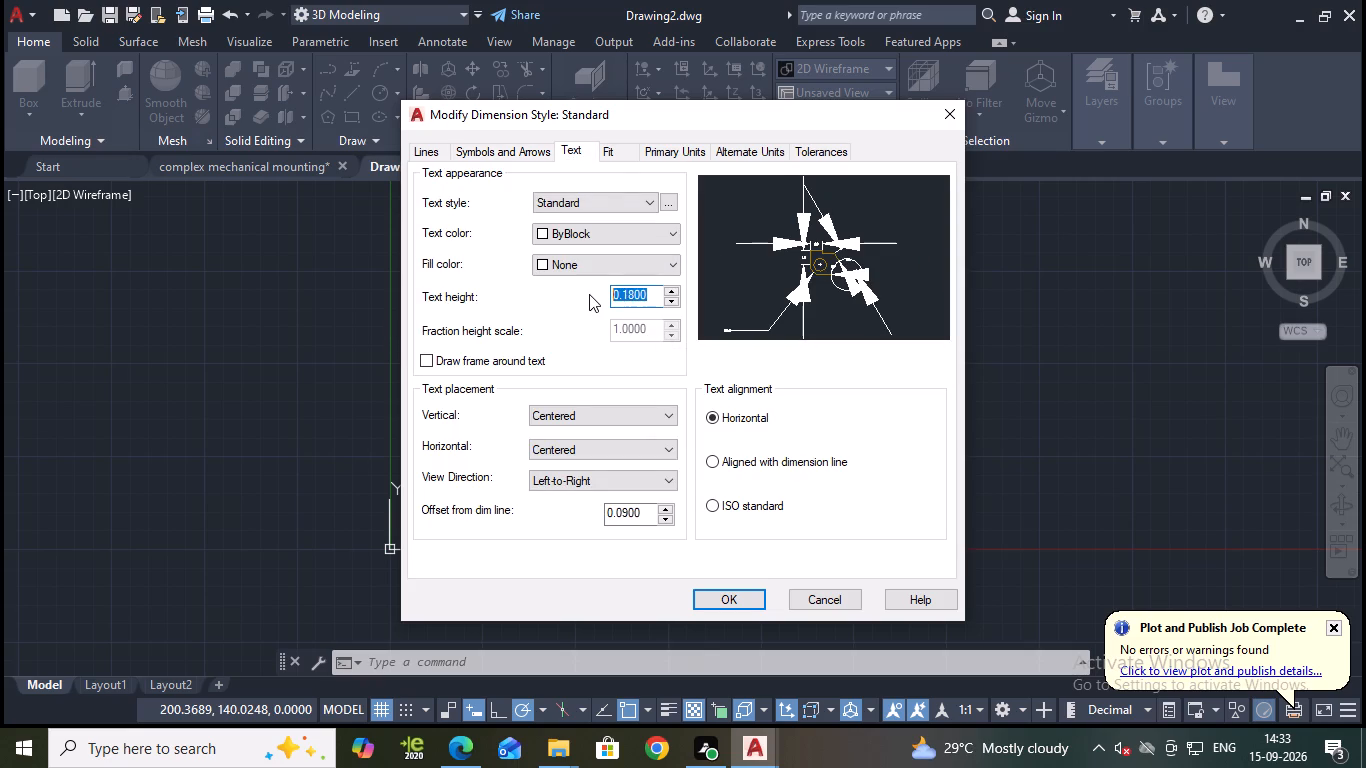
key(4)
click(706, 594)
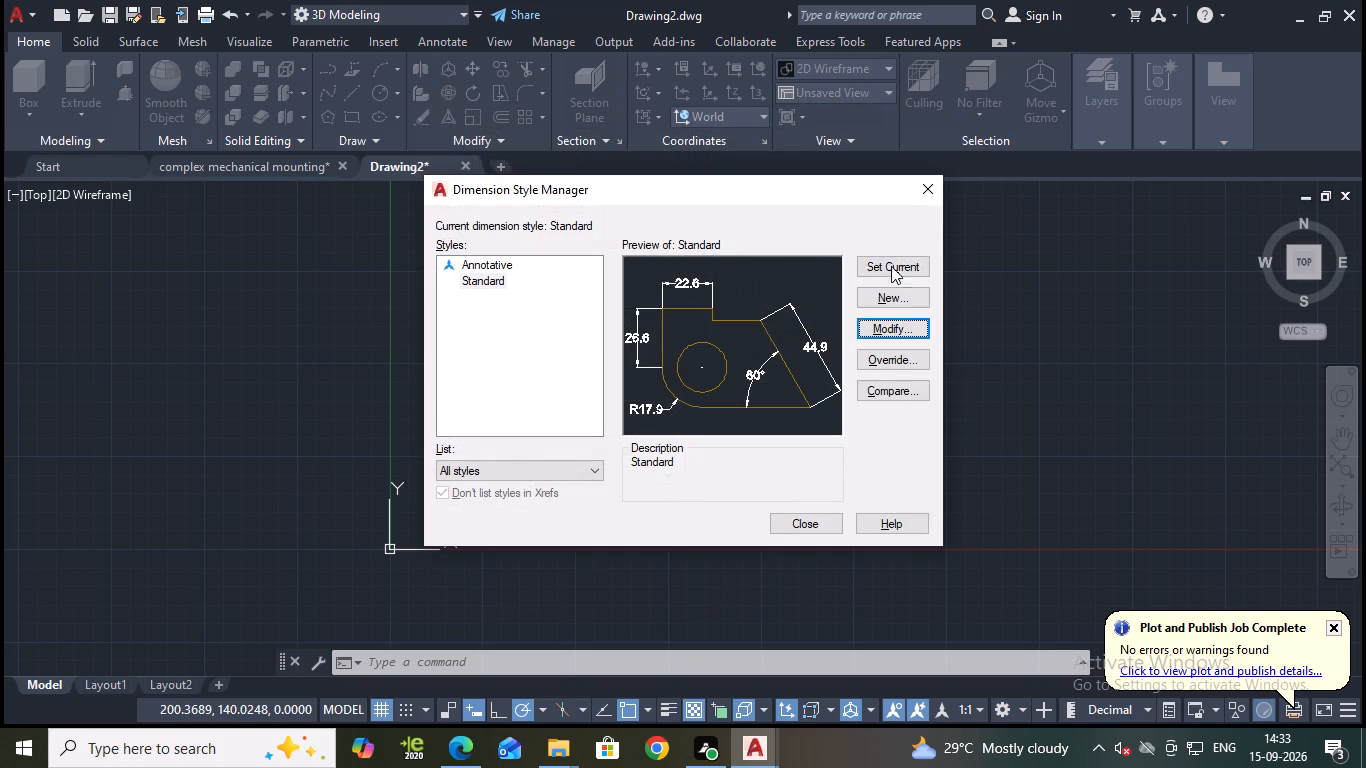
click(888, 265)
click(817, 520)
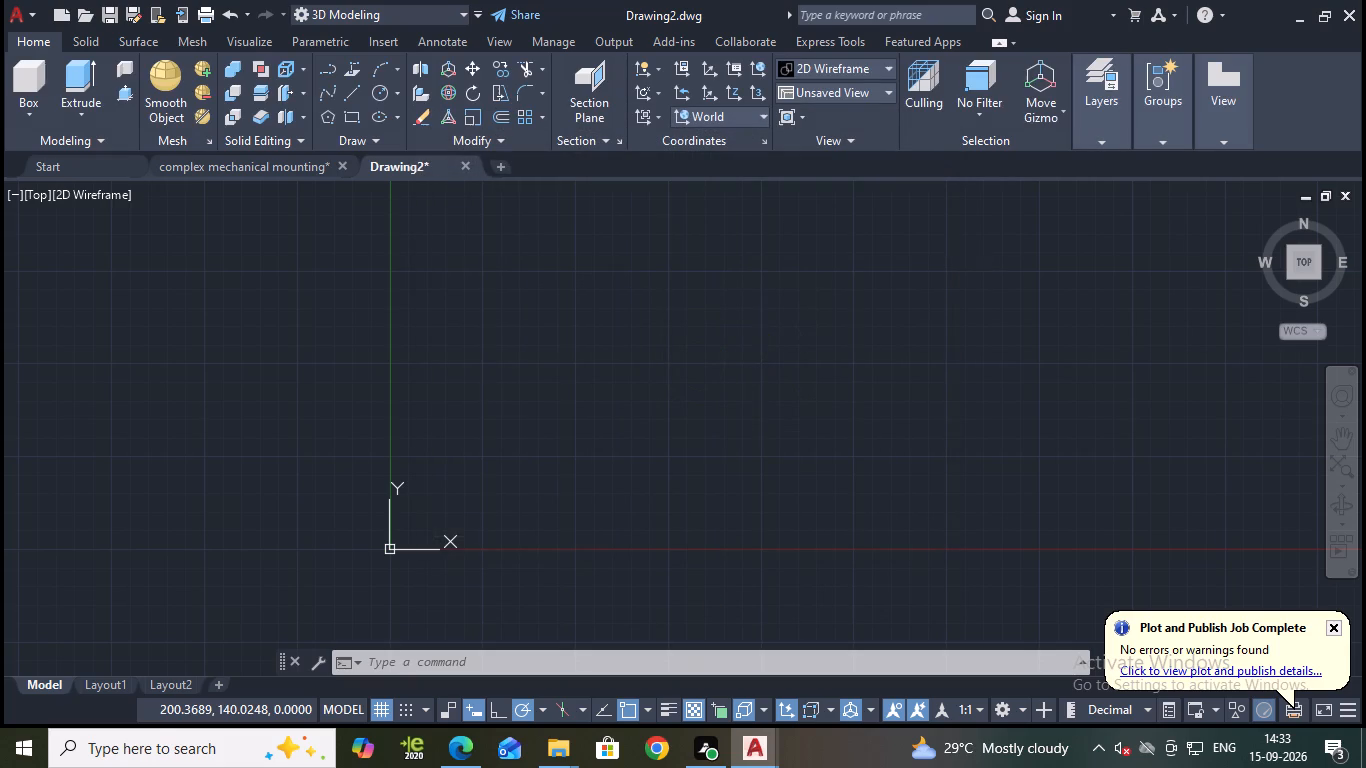
Set the model space limits from 0,0 to 1000,1000.
key(l)
text(imi)
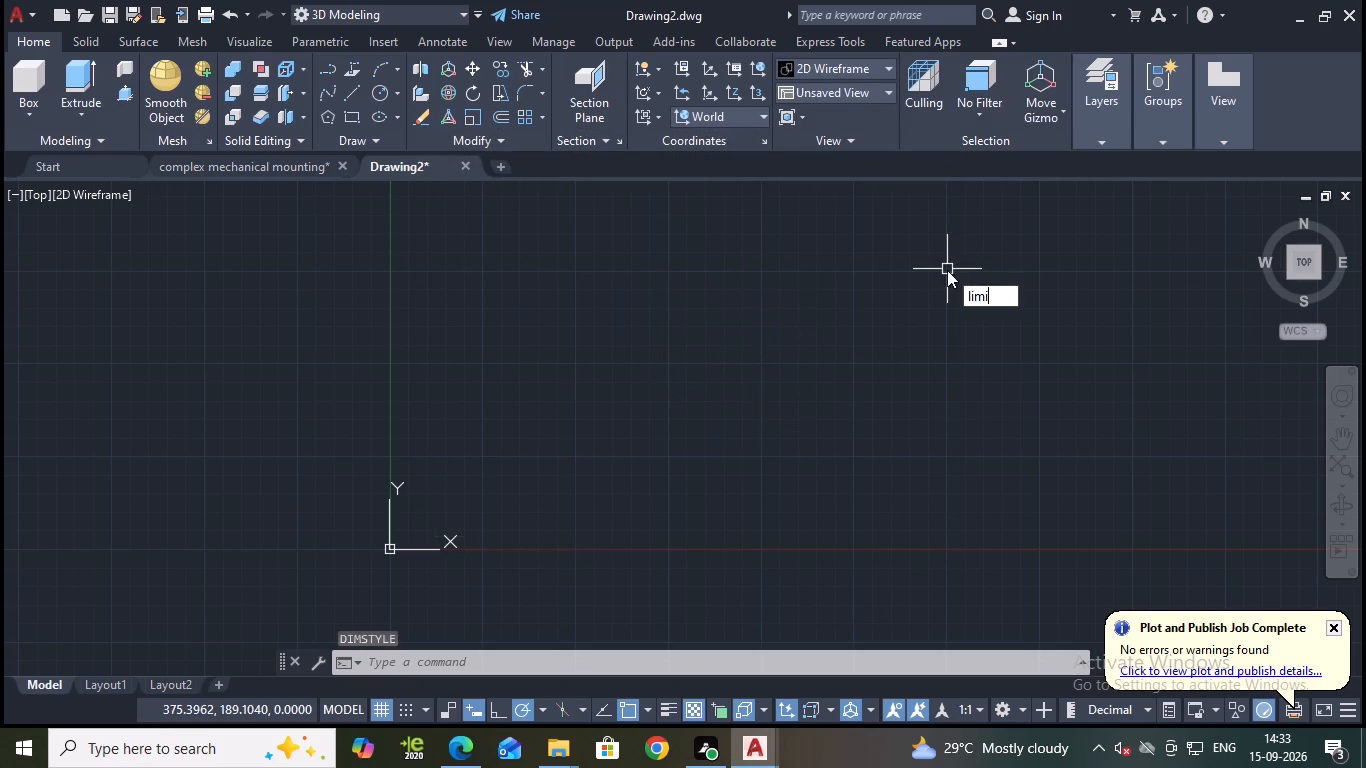
text(ts)
key(Return)
text(0,0)
key(Return)
text(1000)
text(,1000)
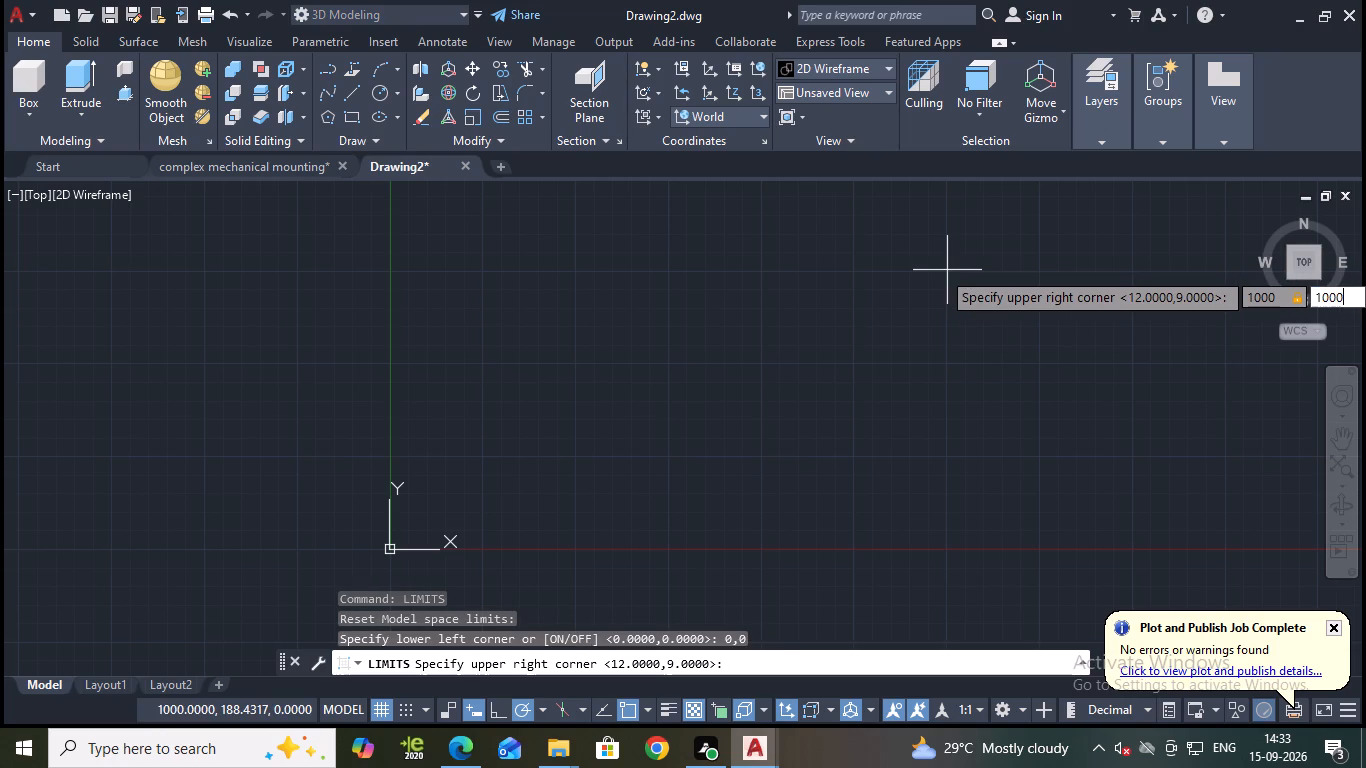
key(Return)
key(z)
key(Return)
key(a)
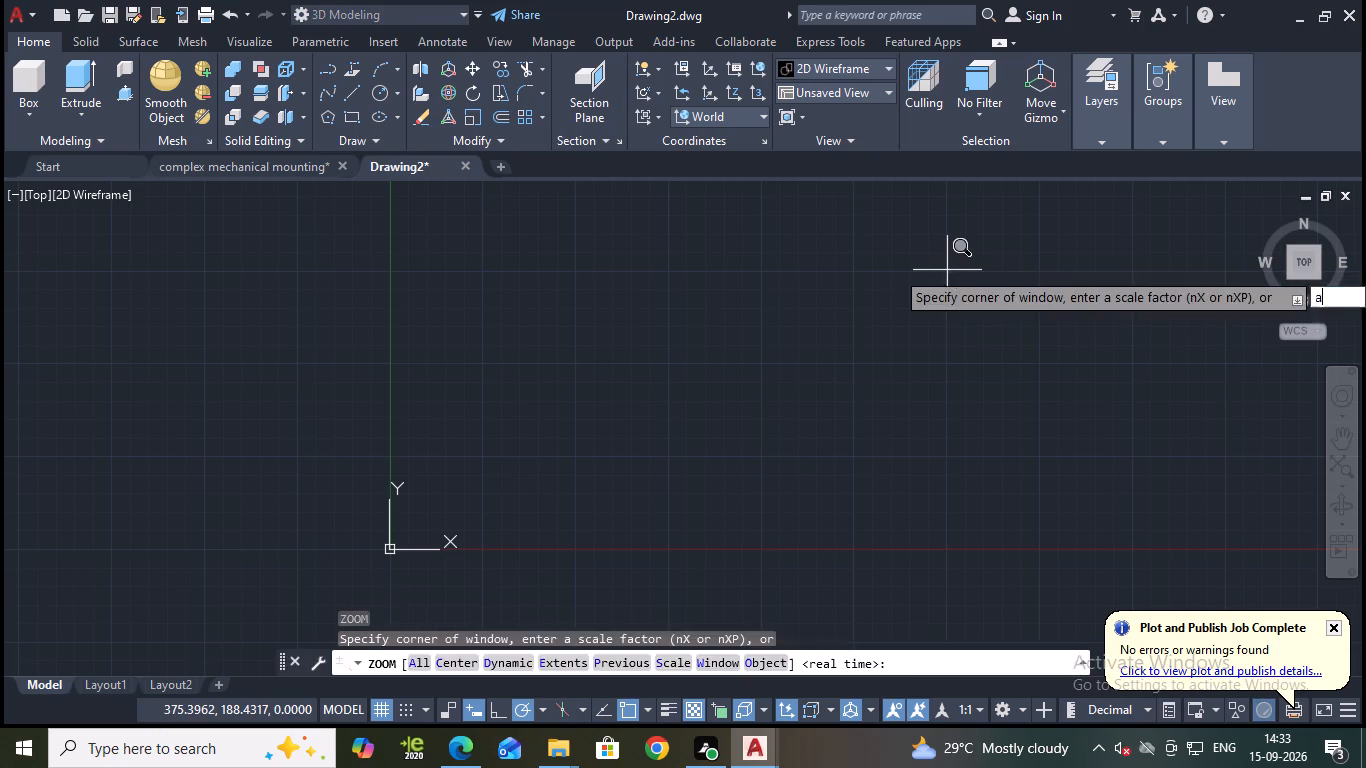
key(Return)
Configure the drawing units with length precision 0.0 and an insertion scale of millimeters.
text(unity)
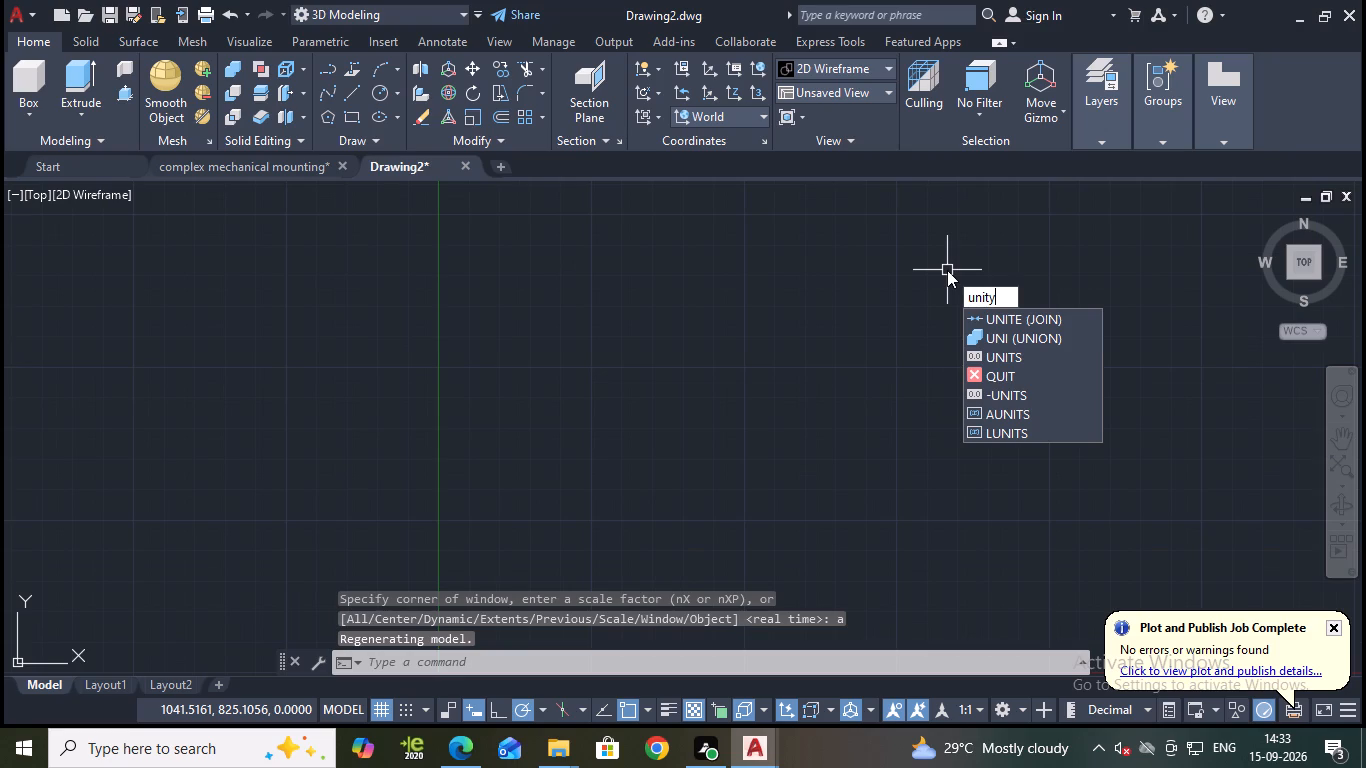
click(1000, 363)
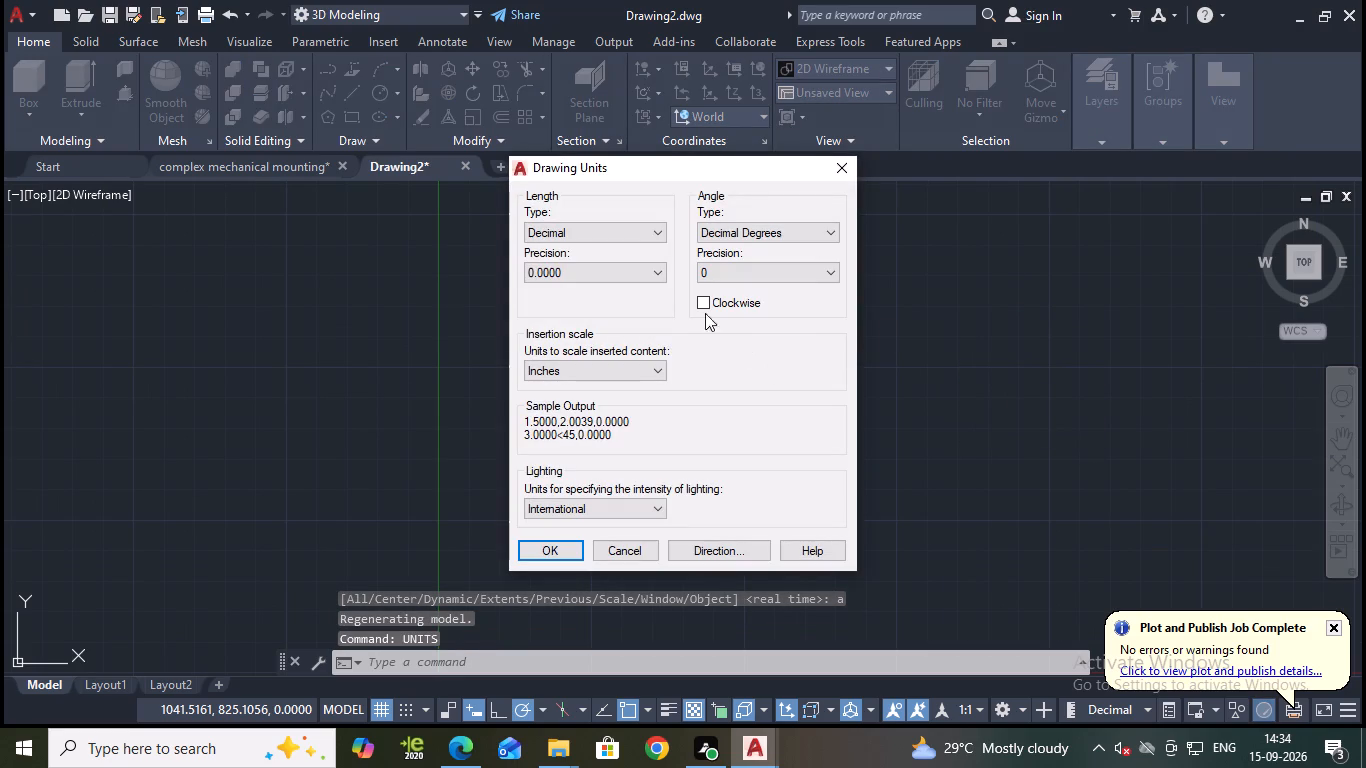
click(618, 263)
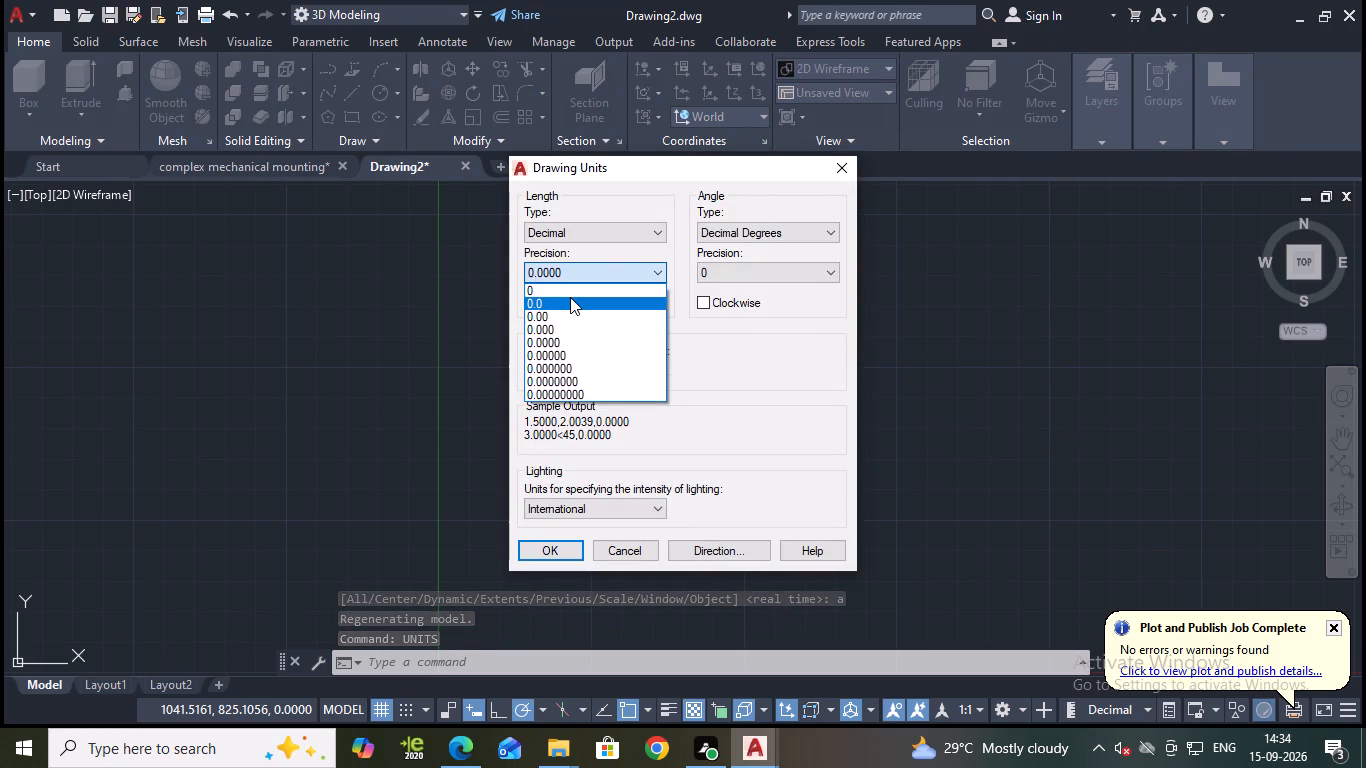
click(570, 297)
click(580, 377)
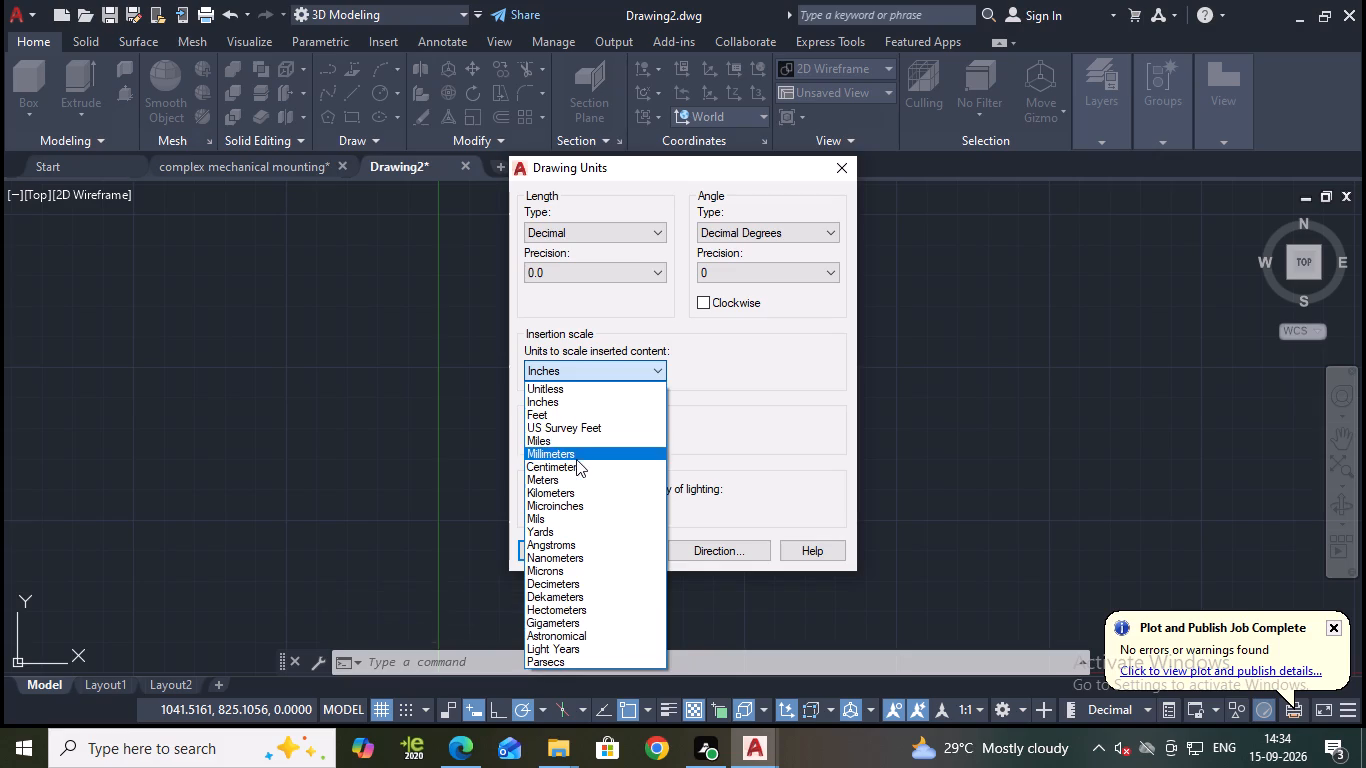
click(576, 460)
click(571, 373)
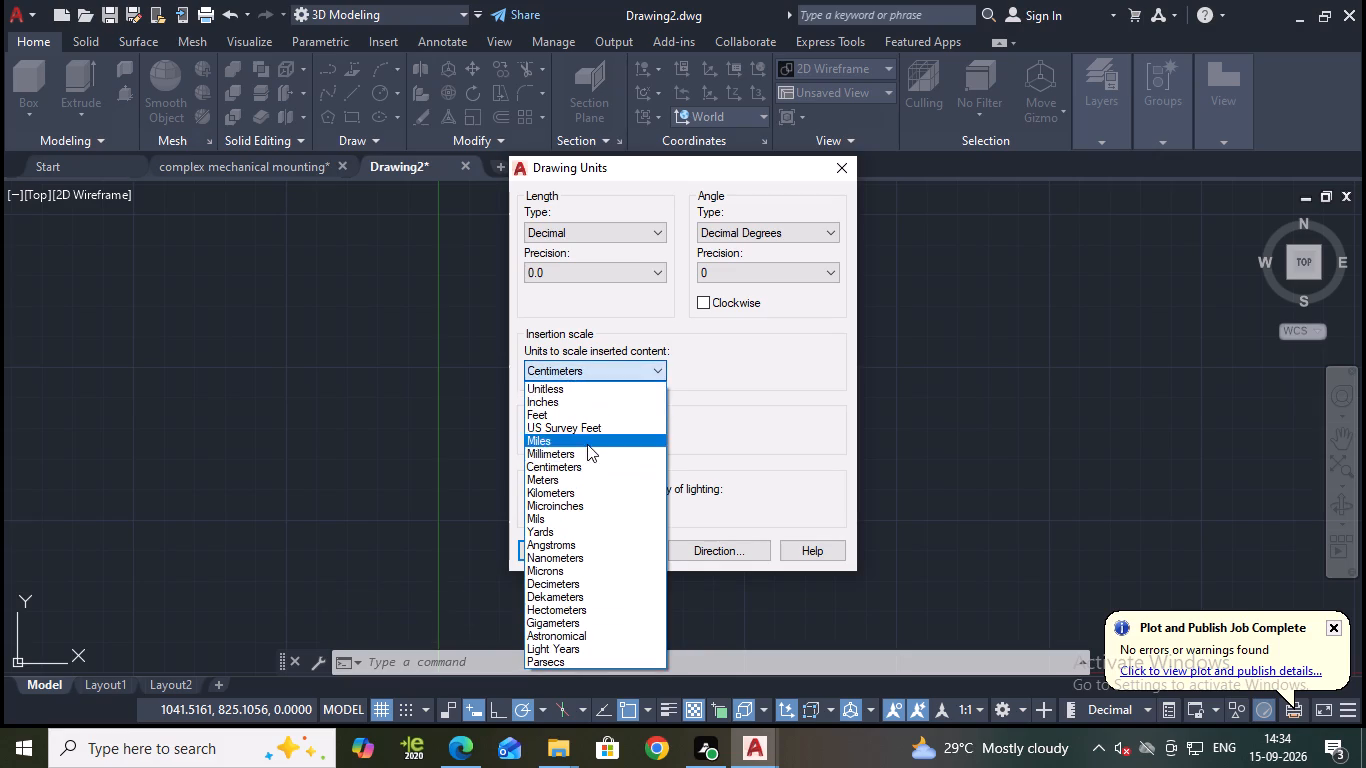
click(584, 452)
click(544, 562)
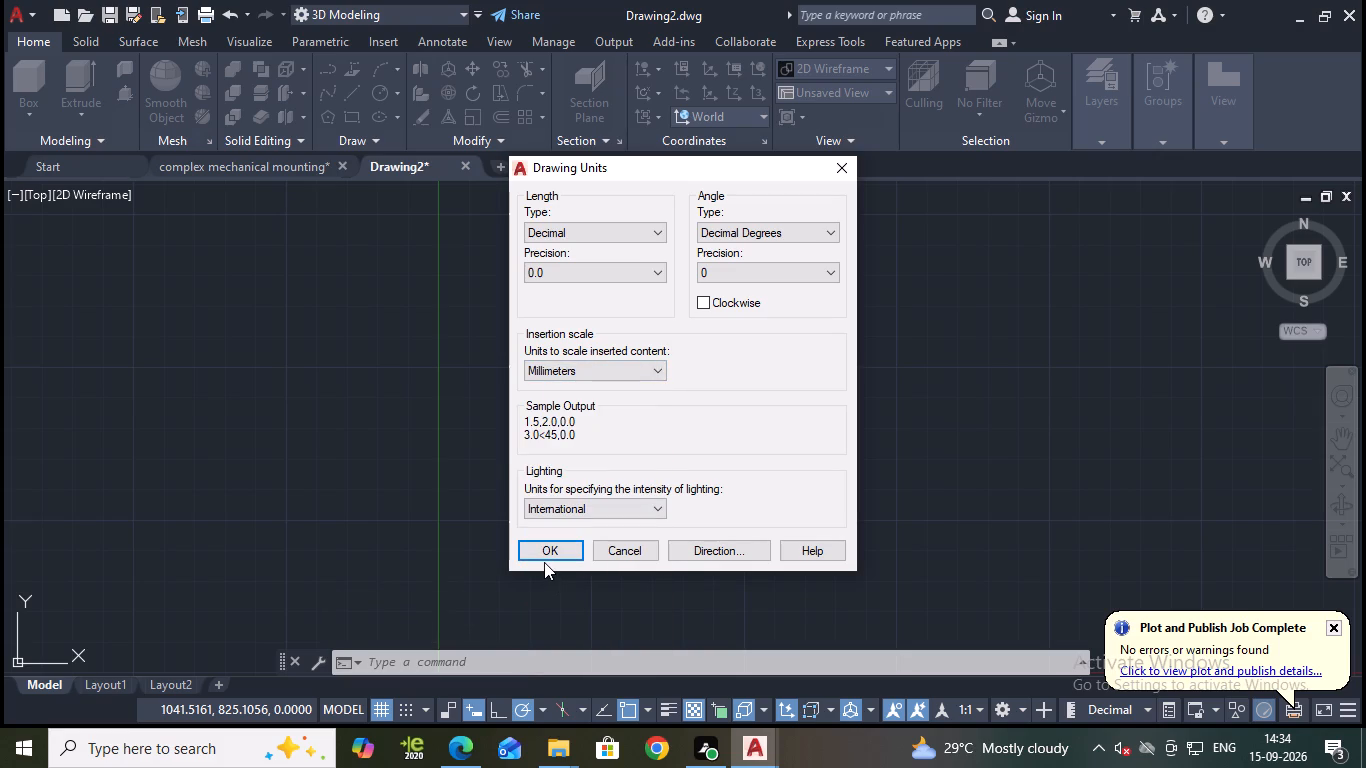
click(543, 546)
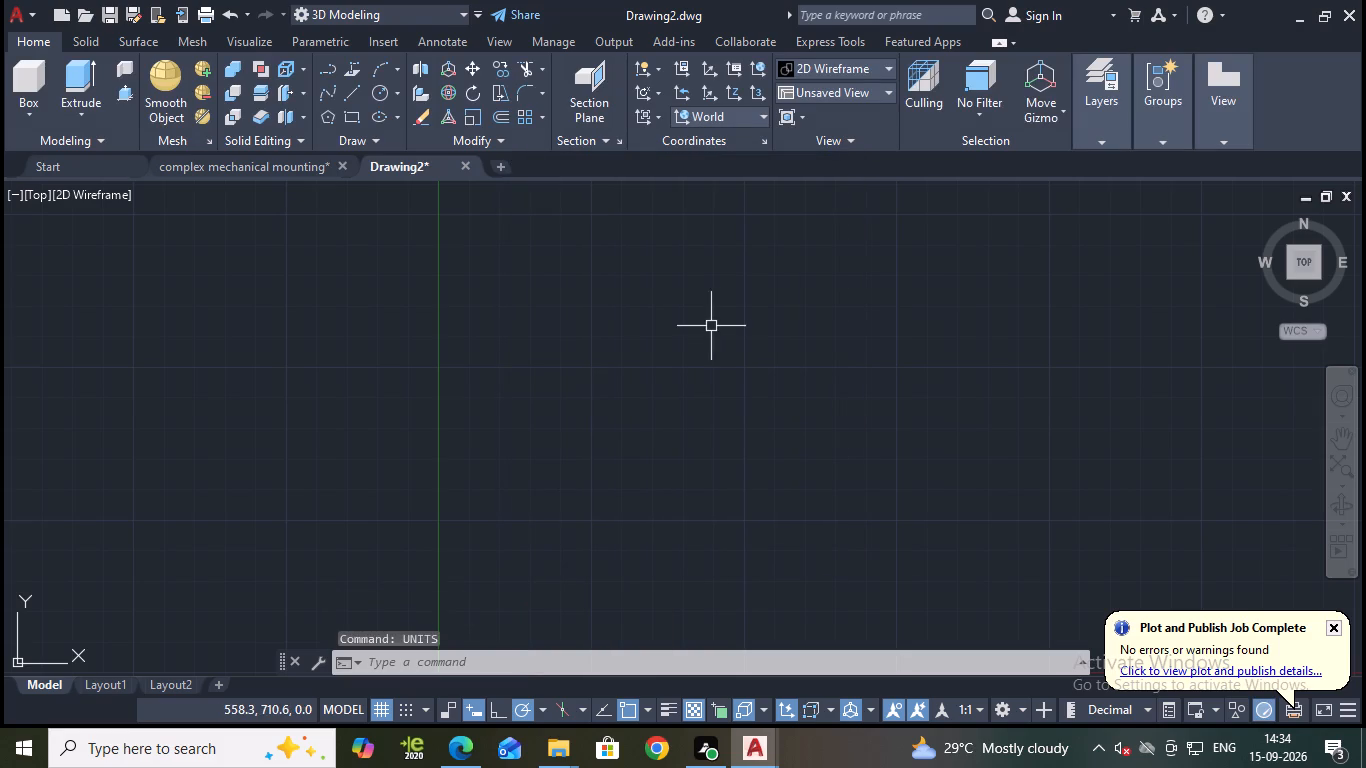
Draw a circle with a diameter of 60 in the empty model space.
middle_drag(747, 330, 545, 377)
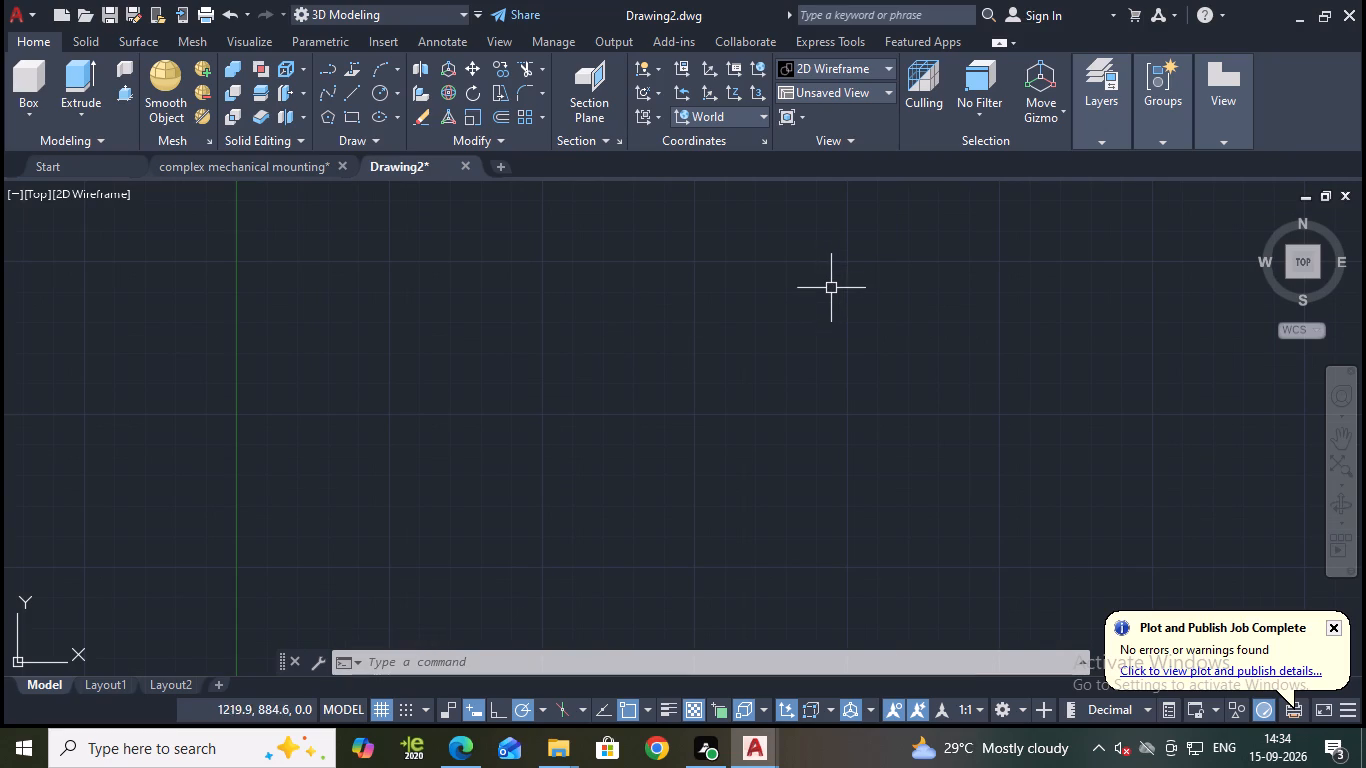
middle_drag(803, 279, 660, 320)
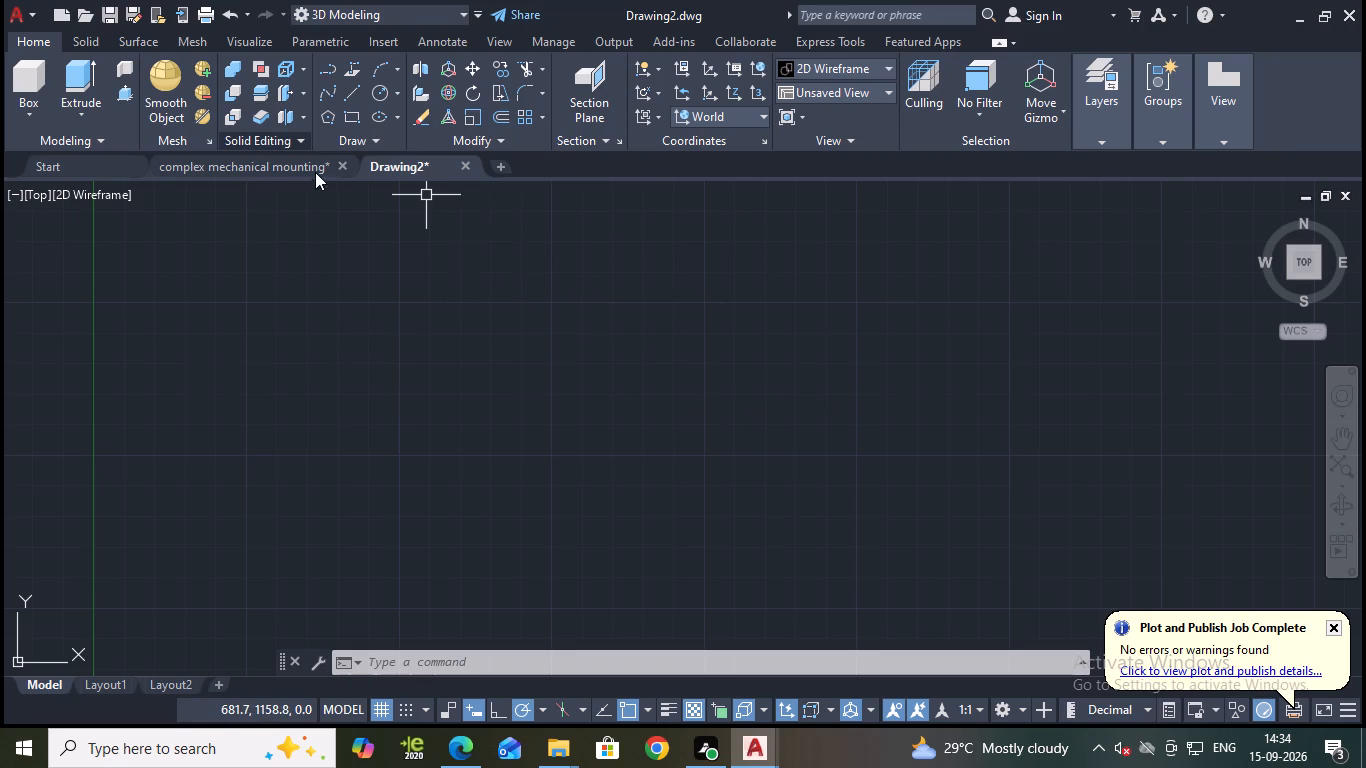
click(375, 91)
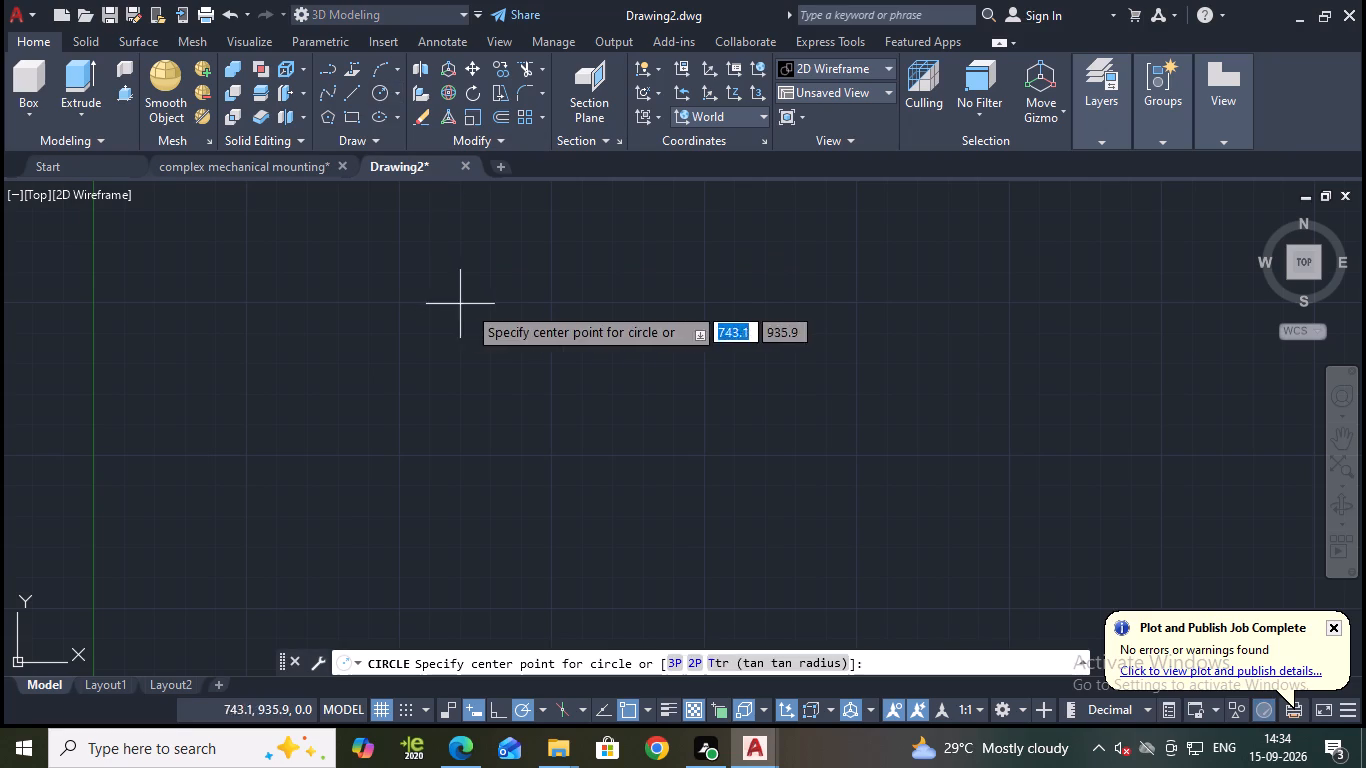
click(533, 359)
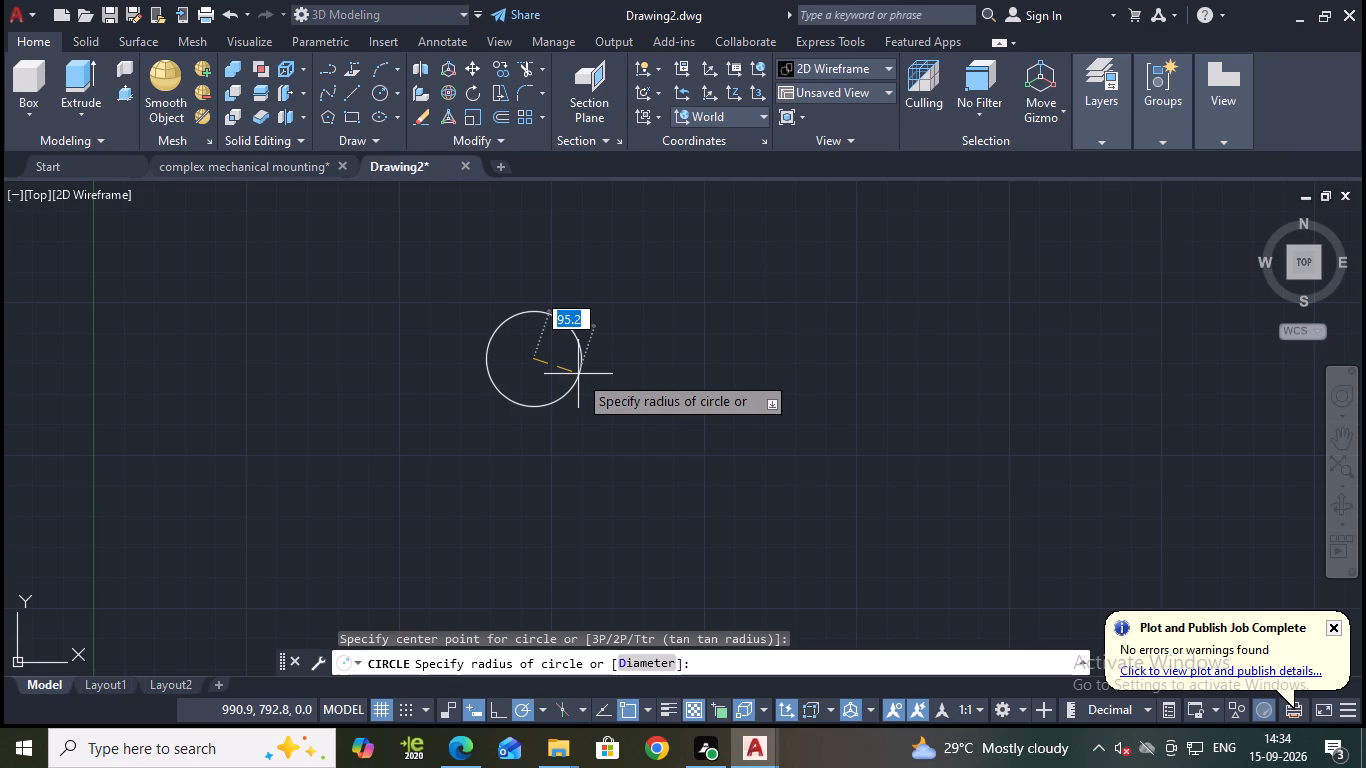
key(d)
key(Return)
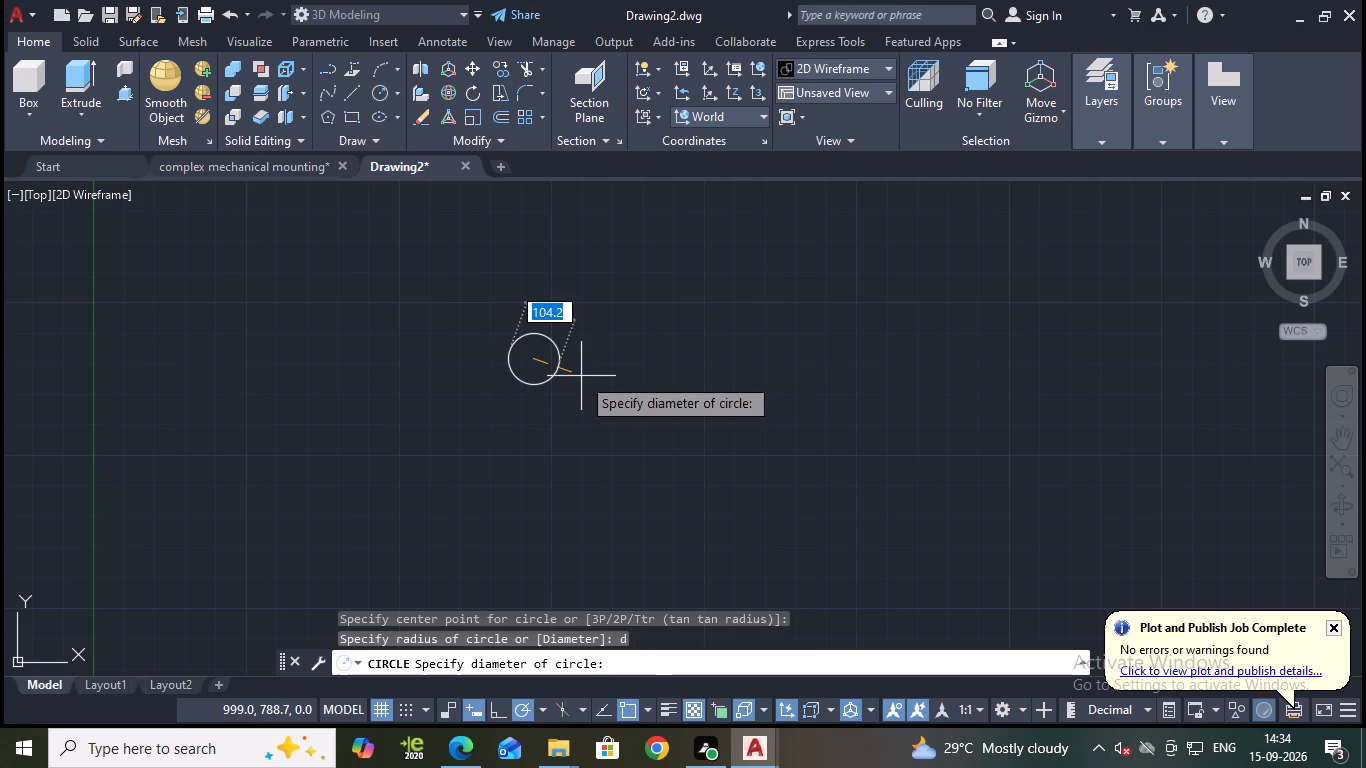
text(60)
key(Return)
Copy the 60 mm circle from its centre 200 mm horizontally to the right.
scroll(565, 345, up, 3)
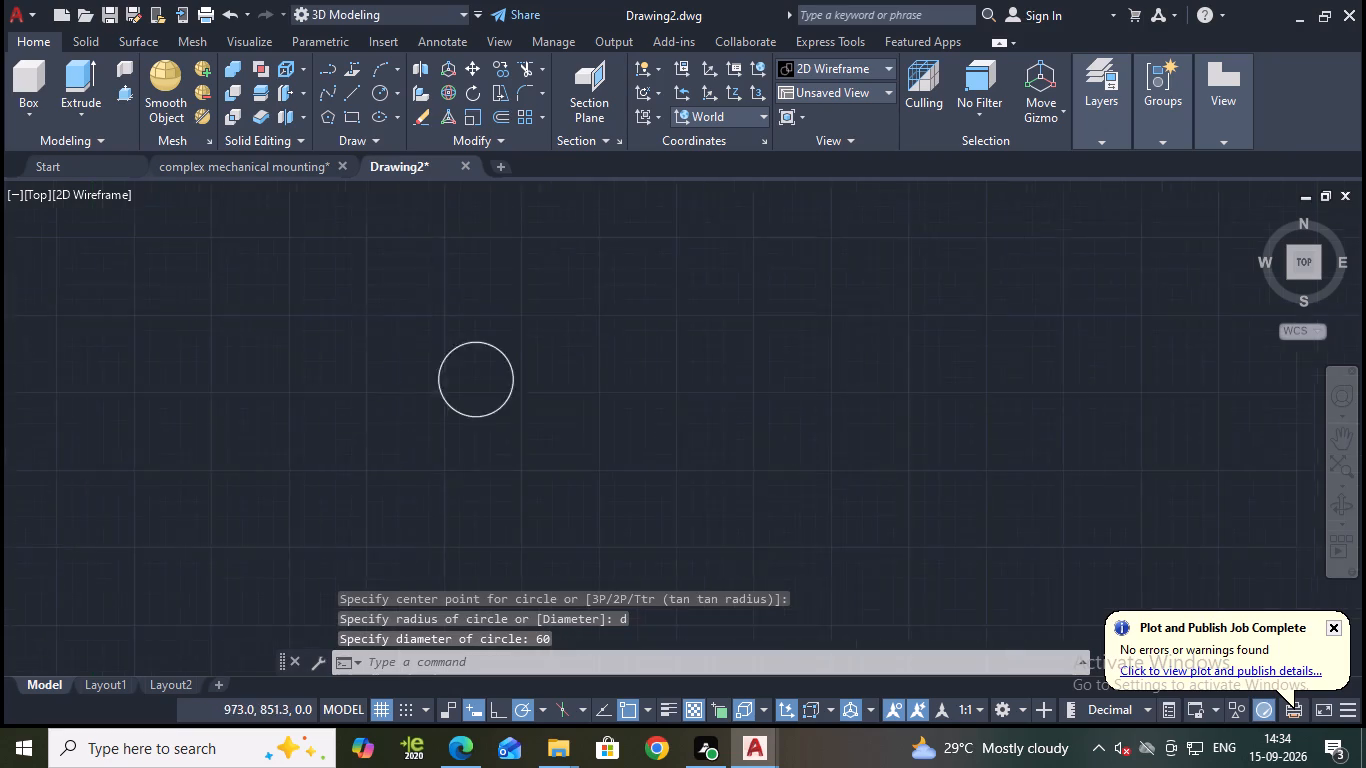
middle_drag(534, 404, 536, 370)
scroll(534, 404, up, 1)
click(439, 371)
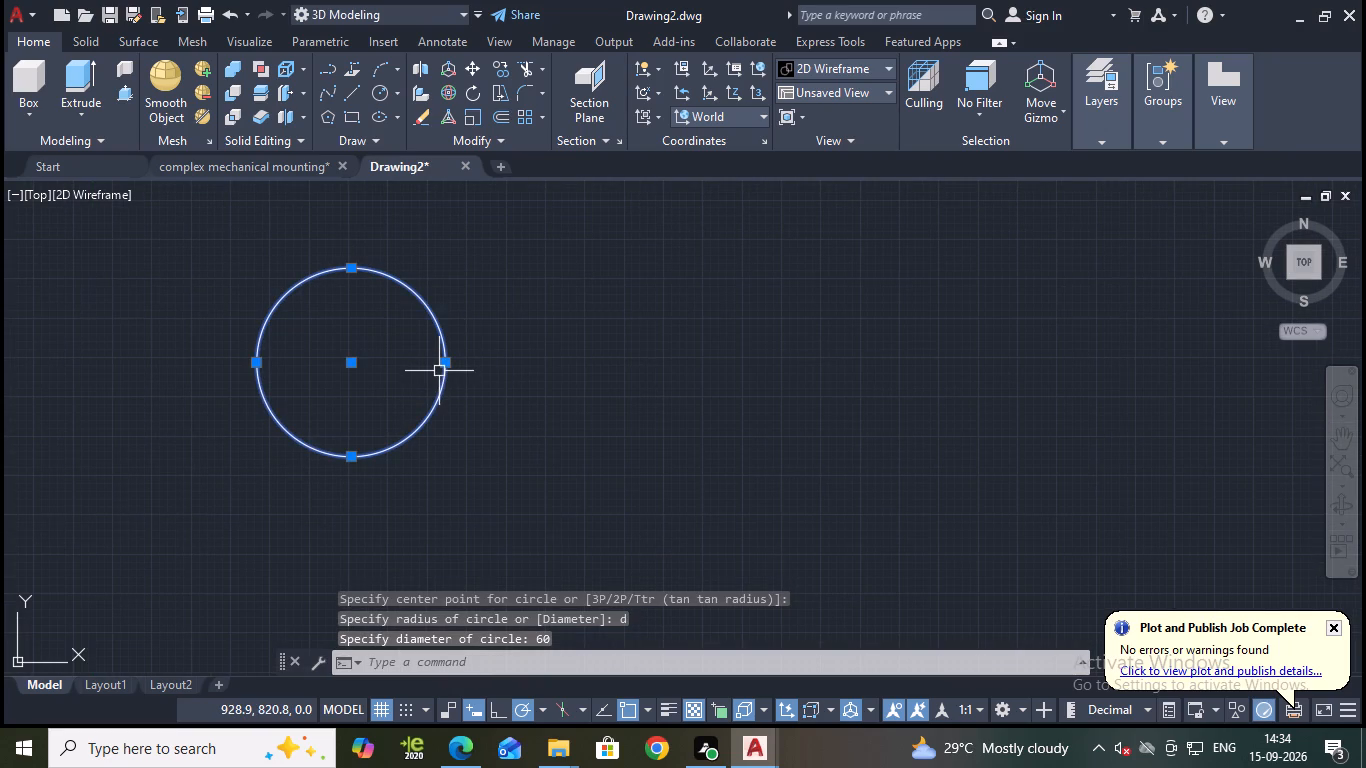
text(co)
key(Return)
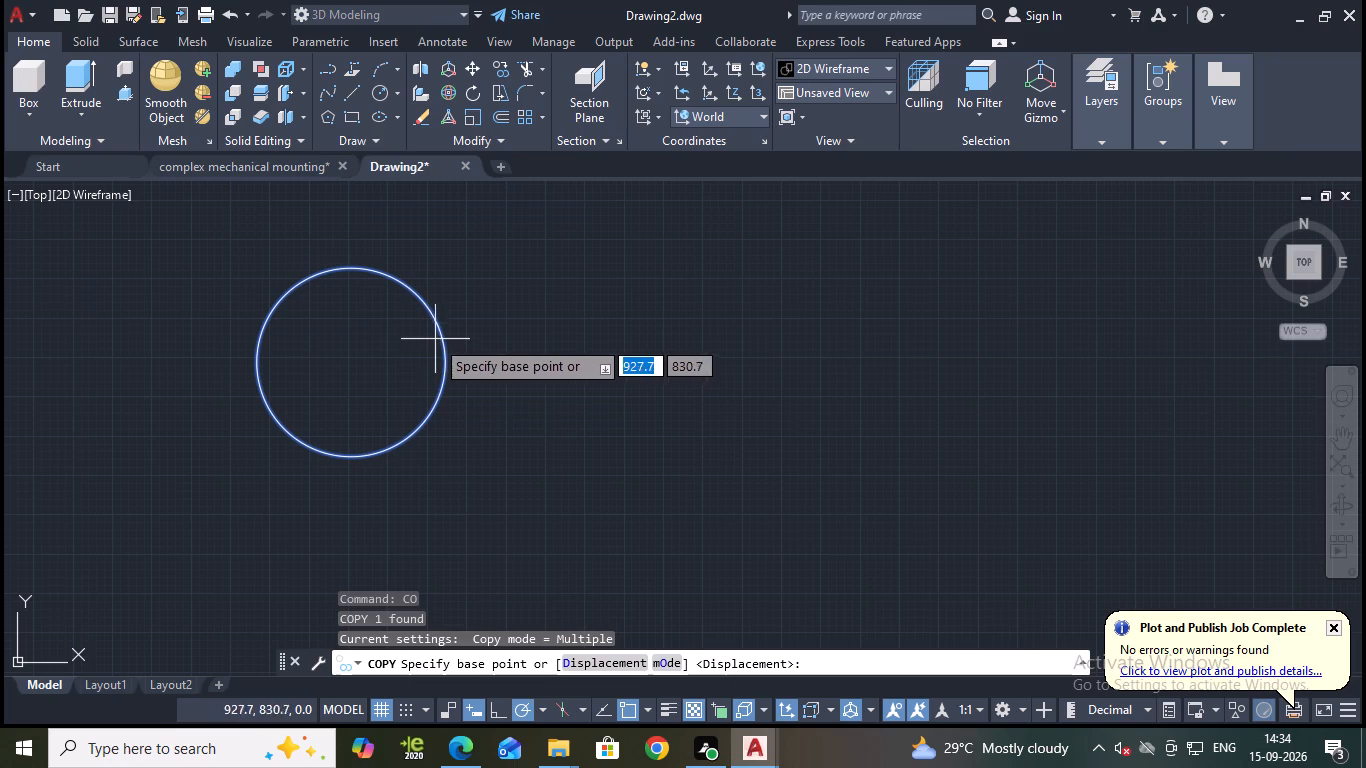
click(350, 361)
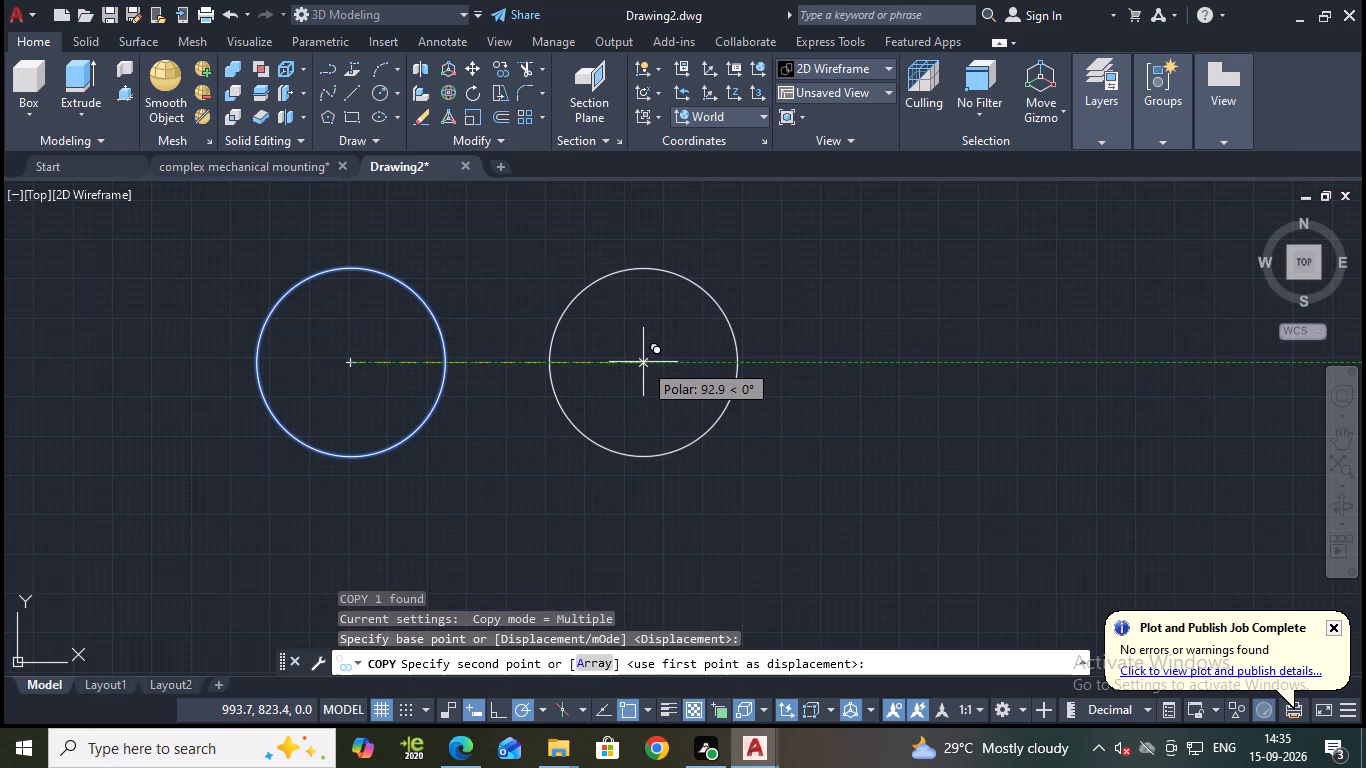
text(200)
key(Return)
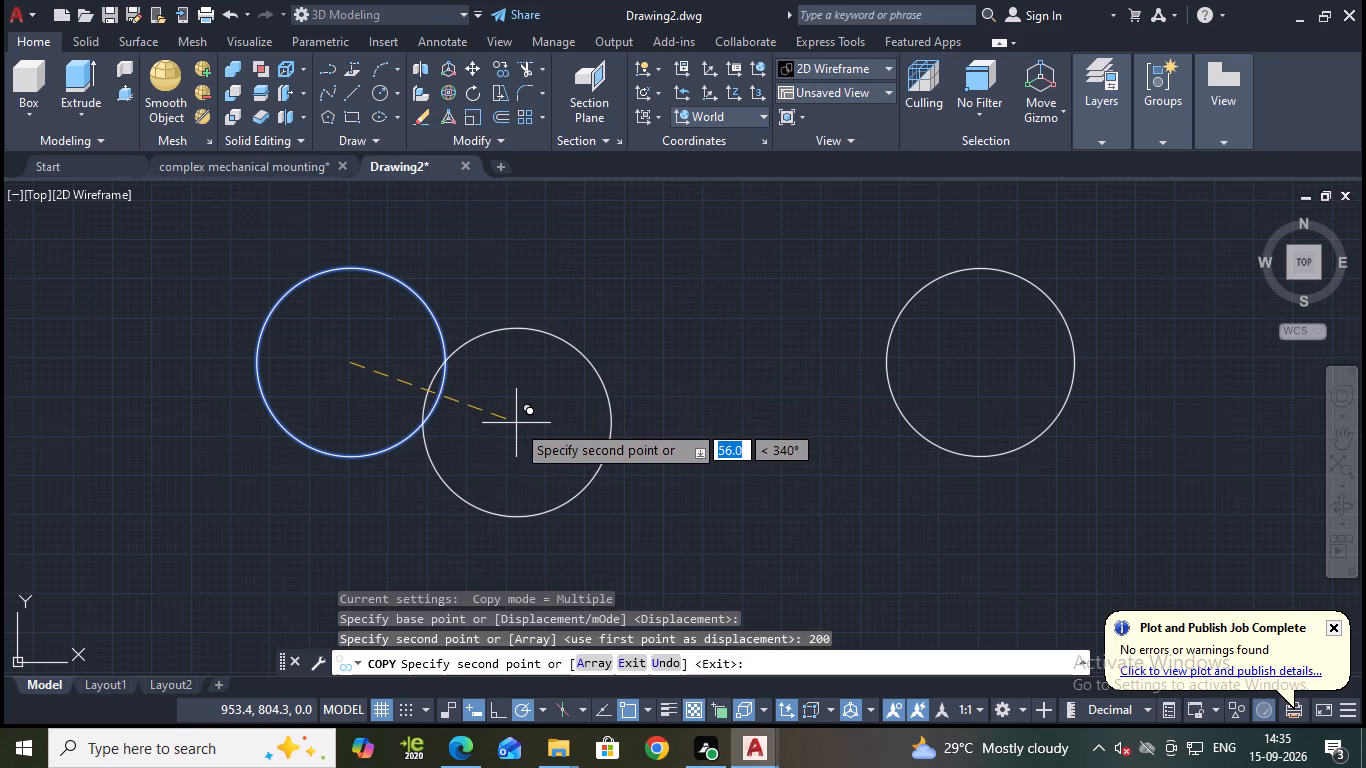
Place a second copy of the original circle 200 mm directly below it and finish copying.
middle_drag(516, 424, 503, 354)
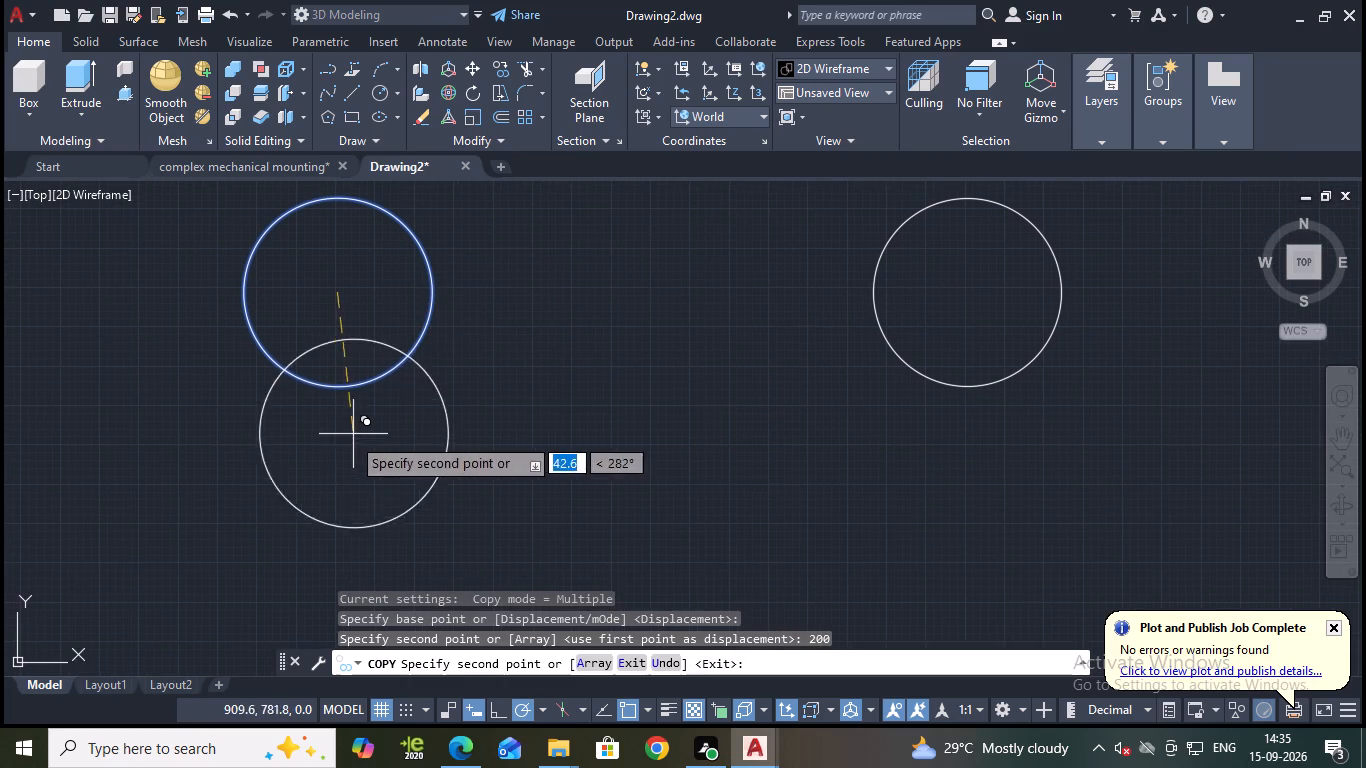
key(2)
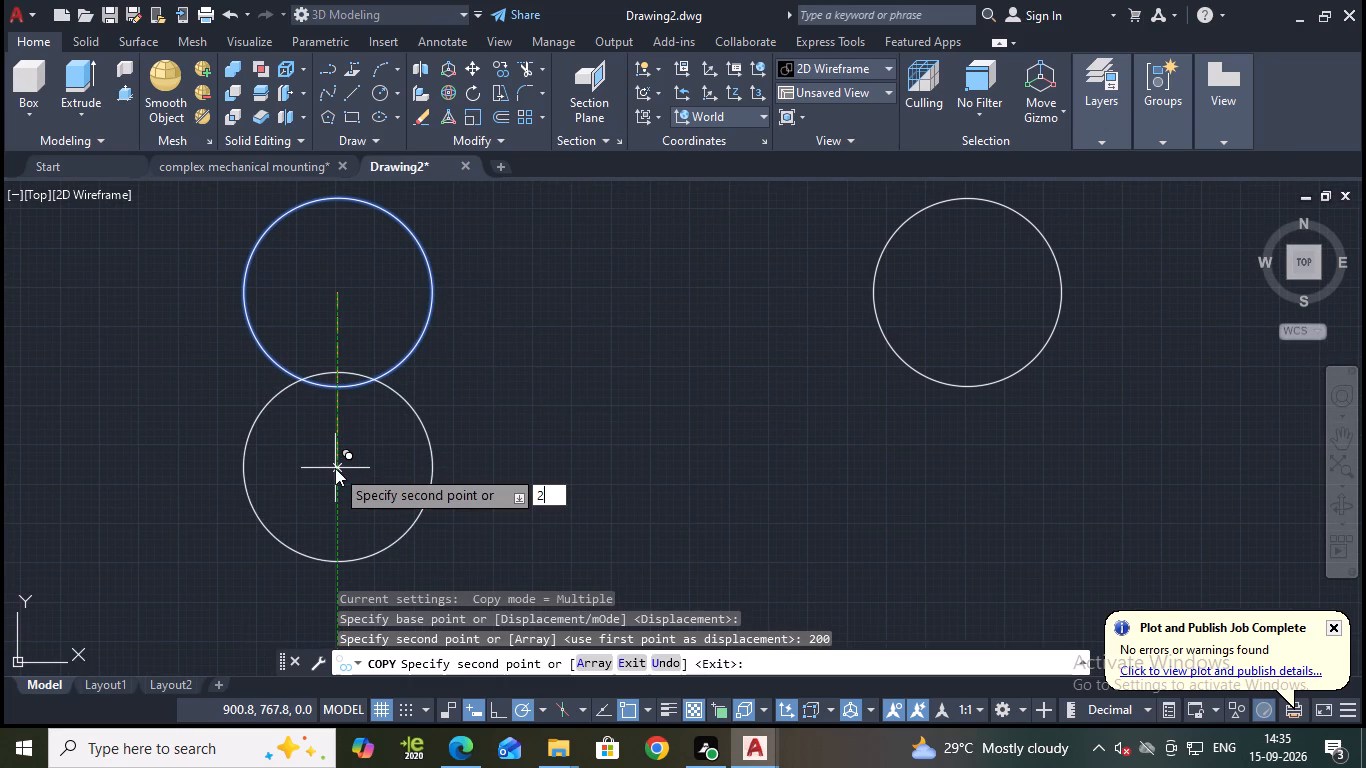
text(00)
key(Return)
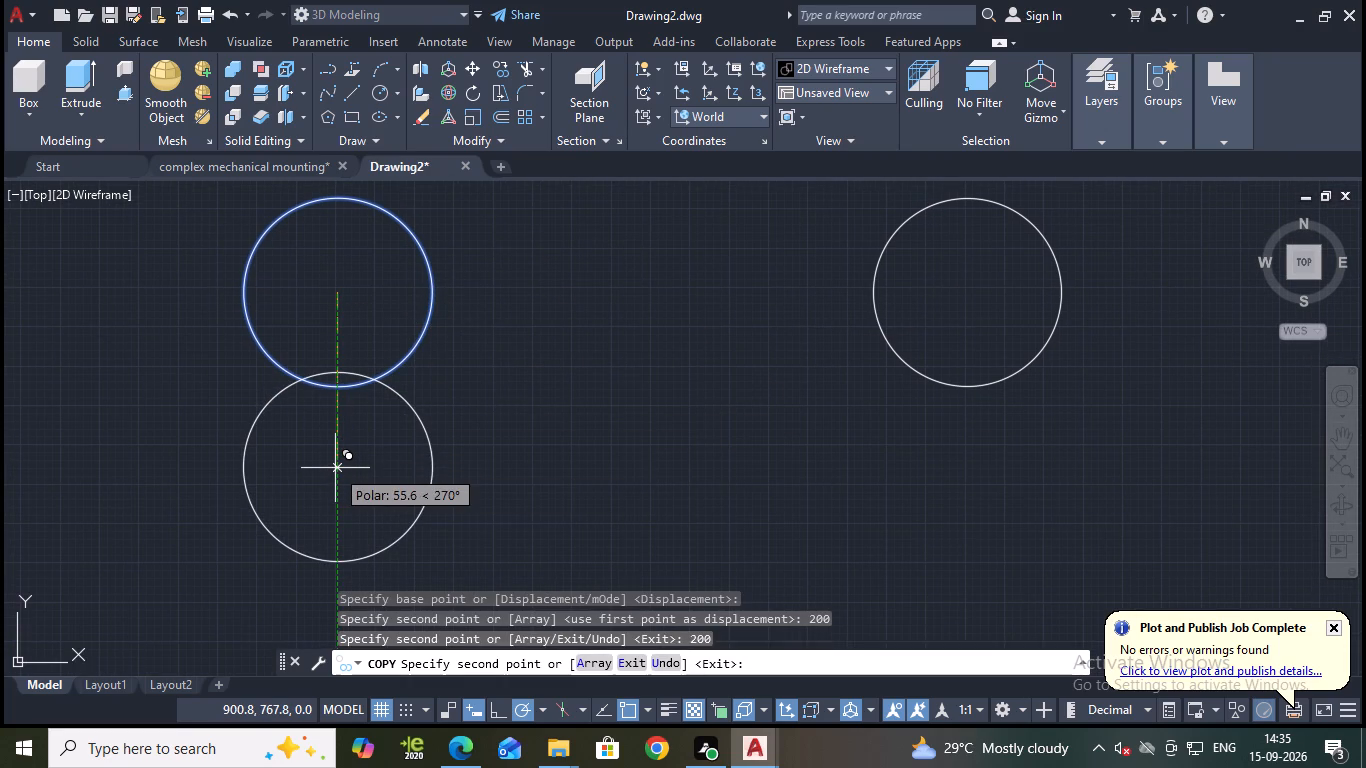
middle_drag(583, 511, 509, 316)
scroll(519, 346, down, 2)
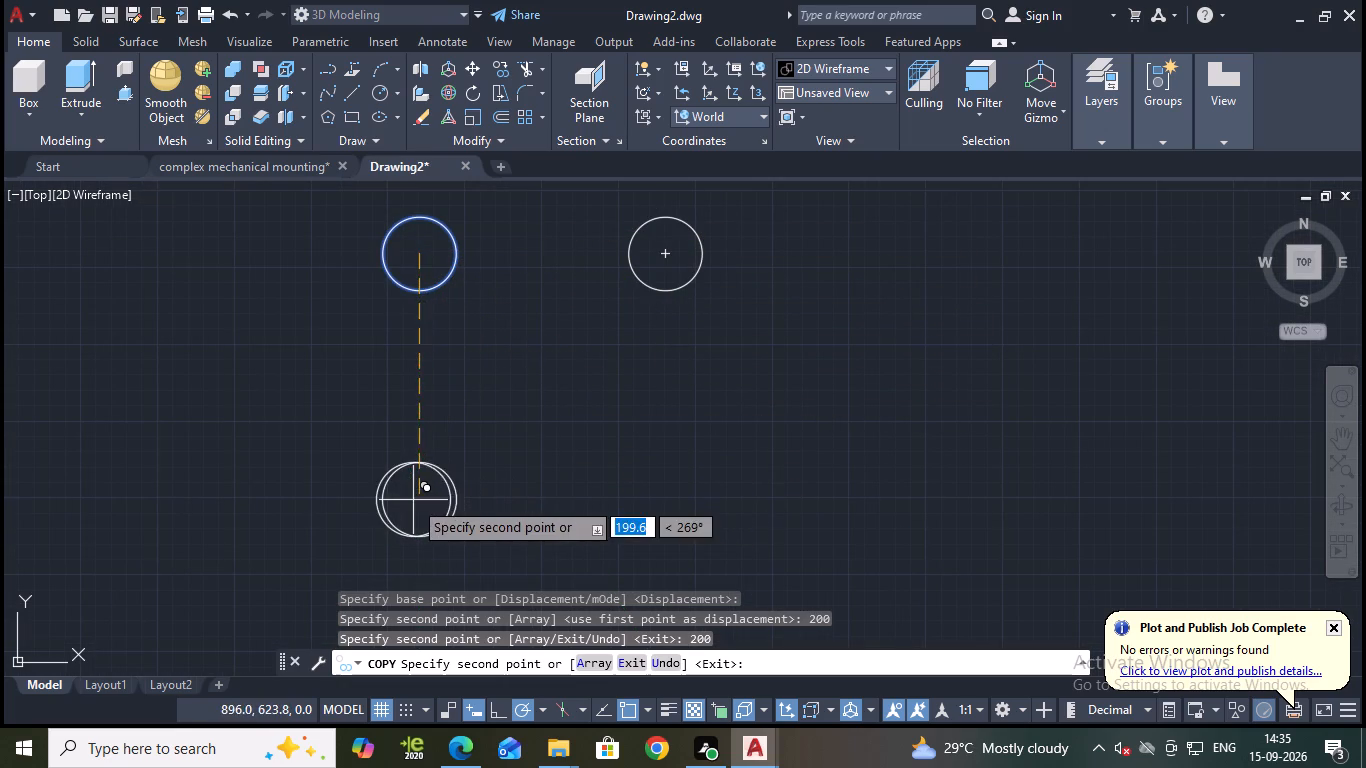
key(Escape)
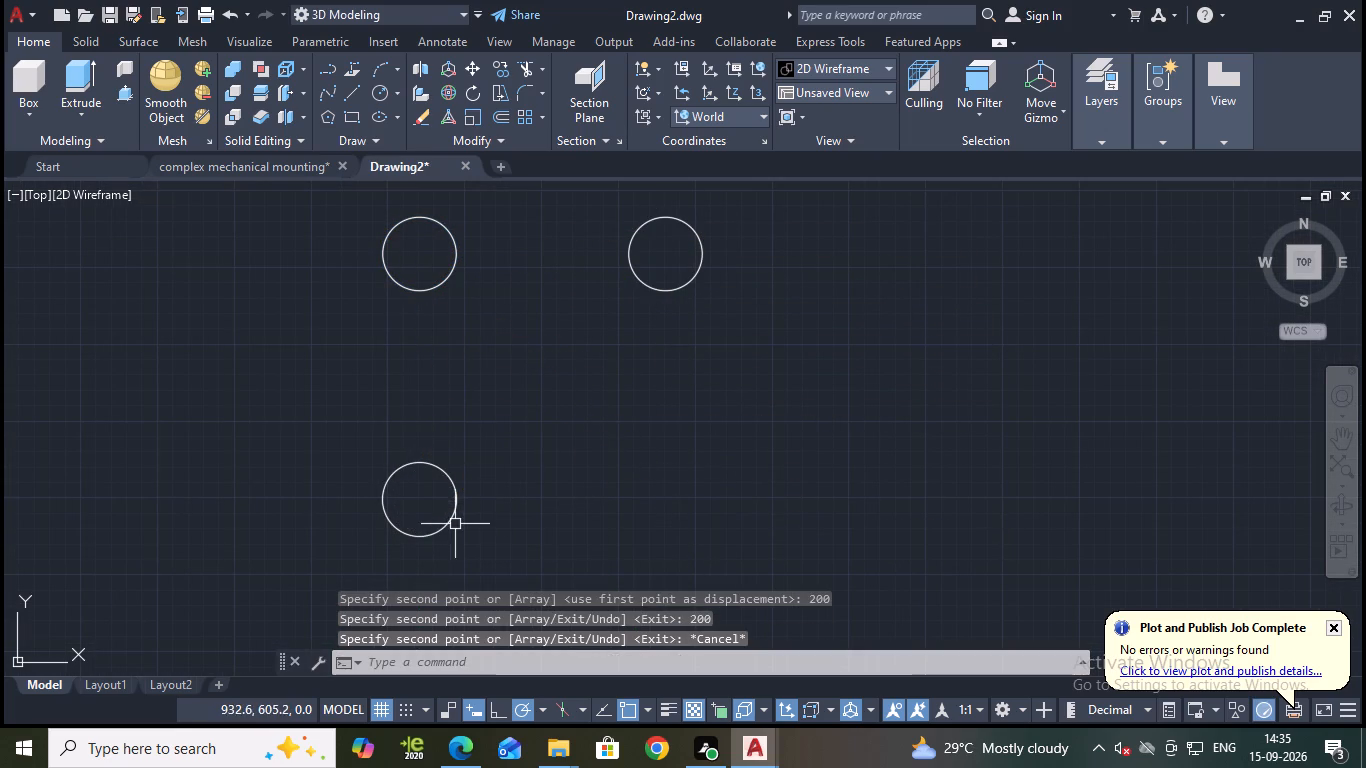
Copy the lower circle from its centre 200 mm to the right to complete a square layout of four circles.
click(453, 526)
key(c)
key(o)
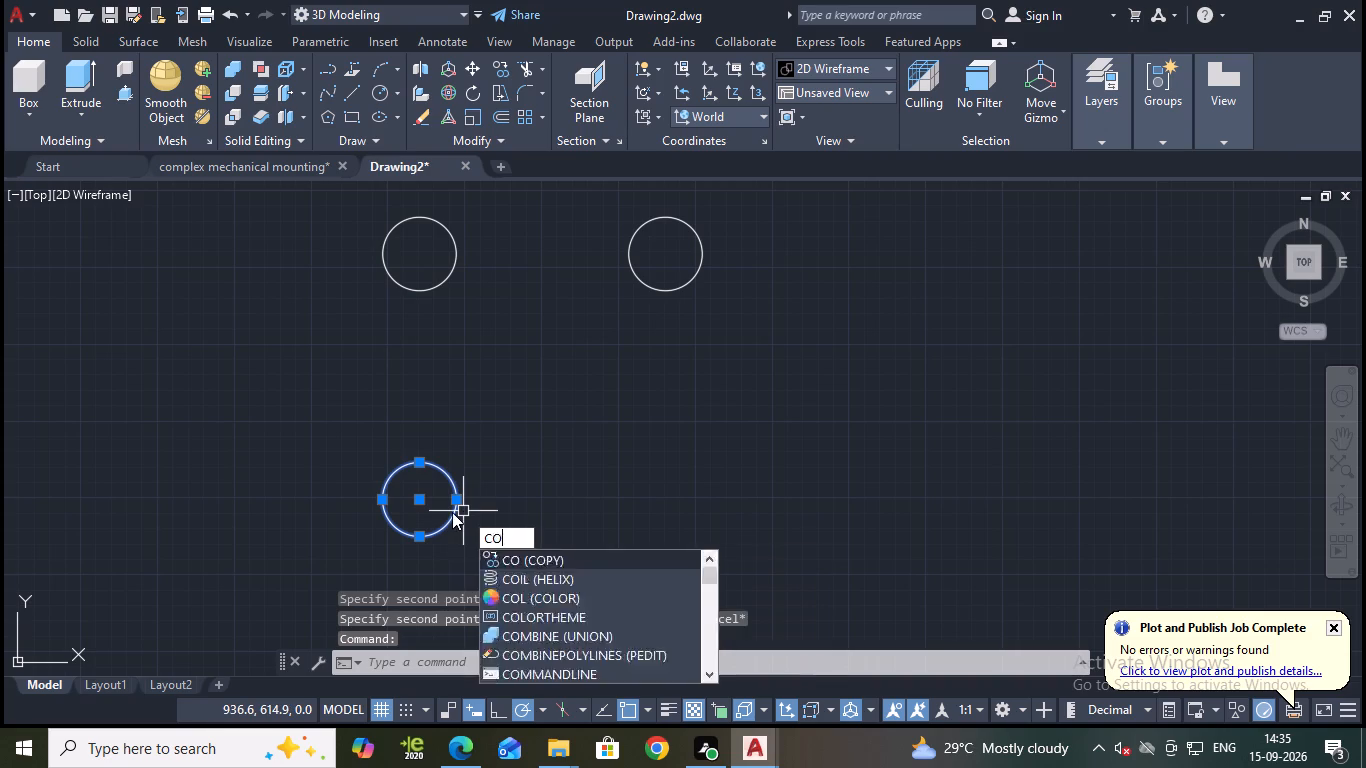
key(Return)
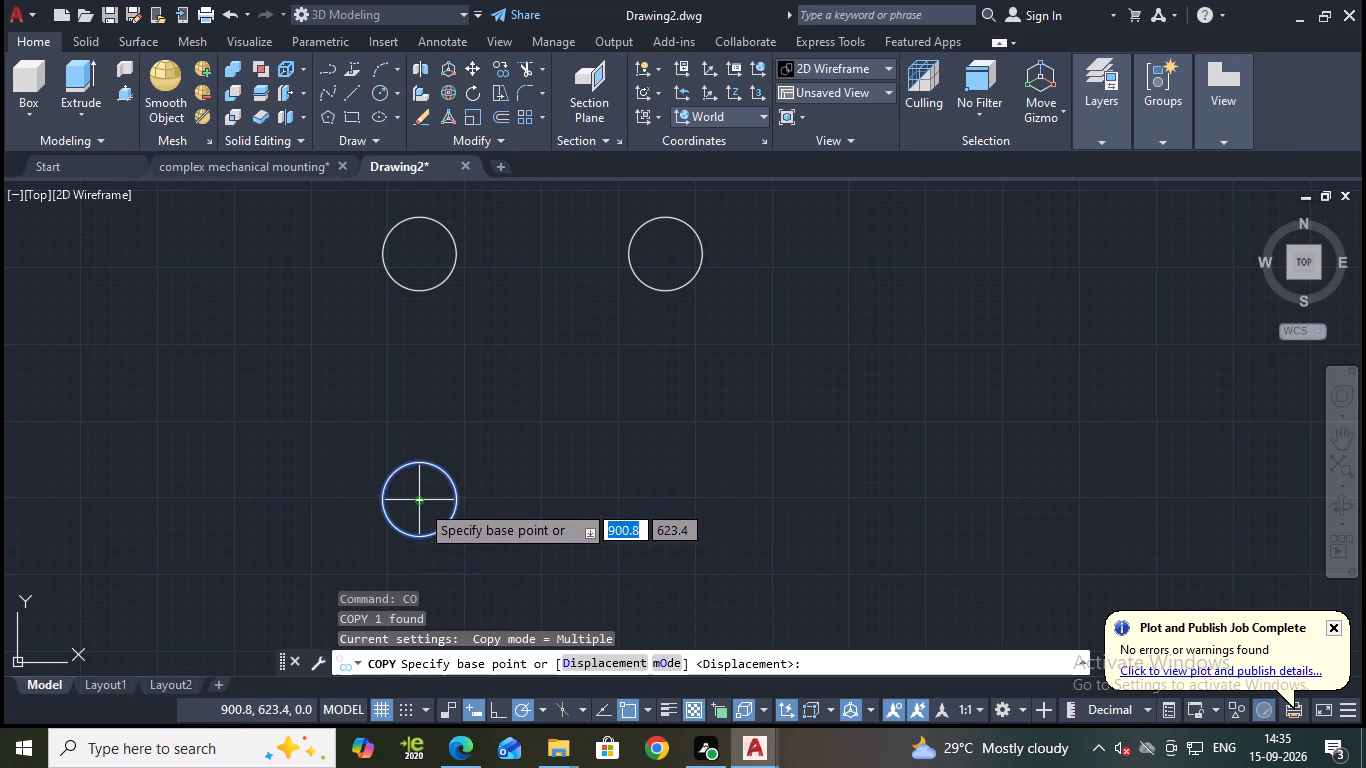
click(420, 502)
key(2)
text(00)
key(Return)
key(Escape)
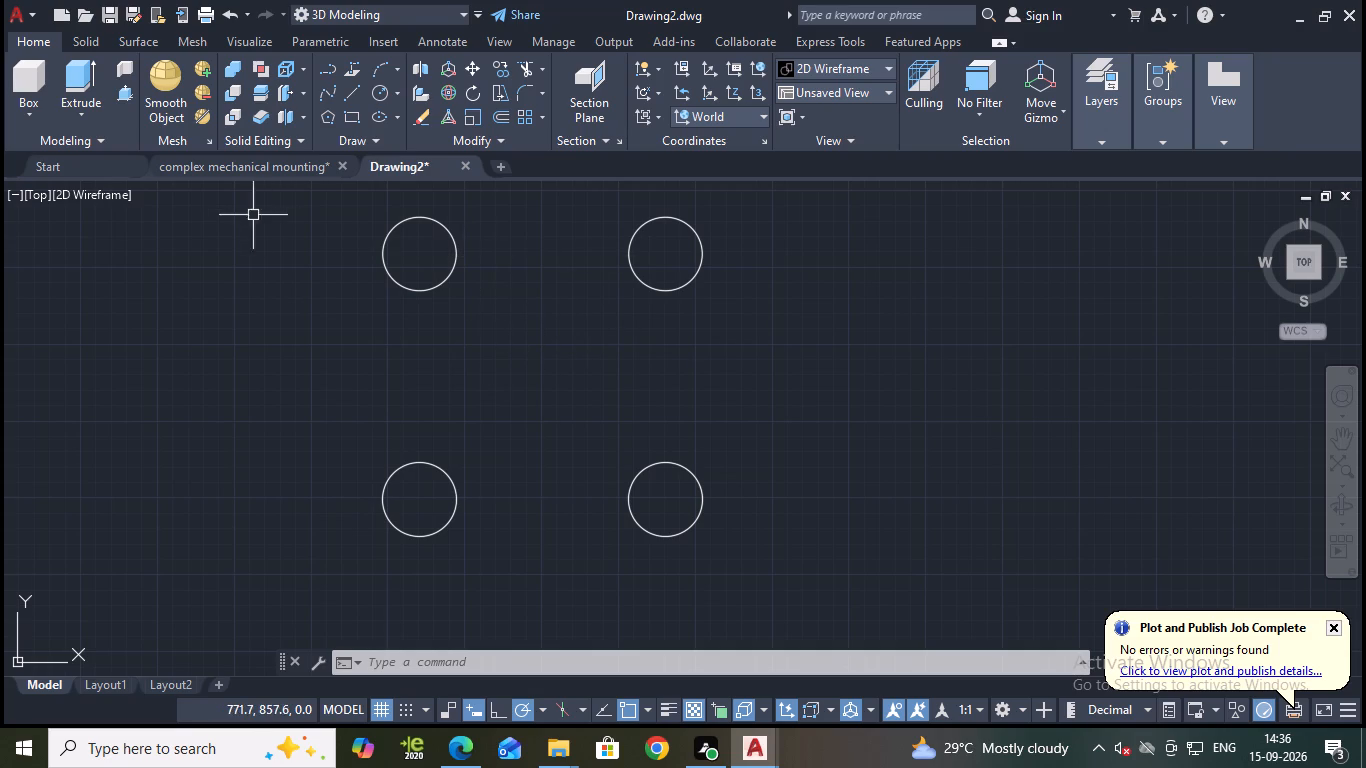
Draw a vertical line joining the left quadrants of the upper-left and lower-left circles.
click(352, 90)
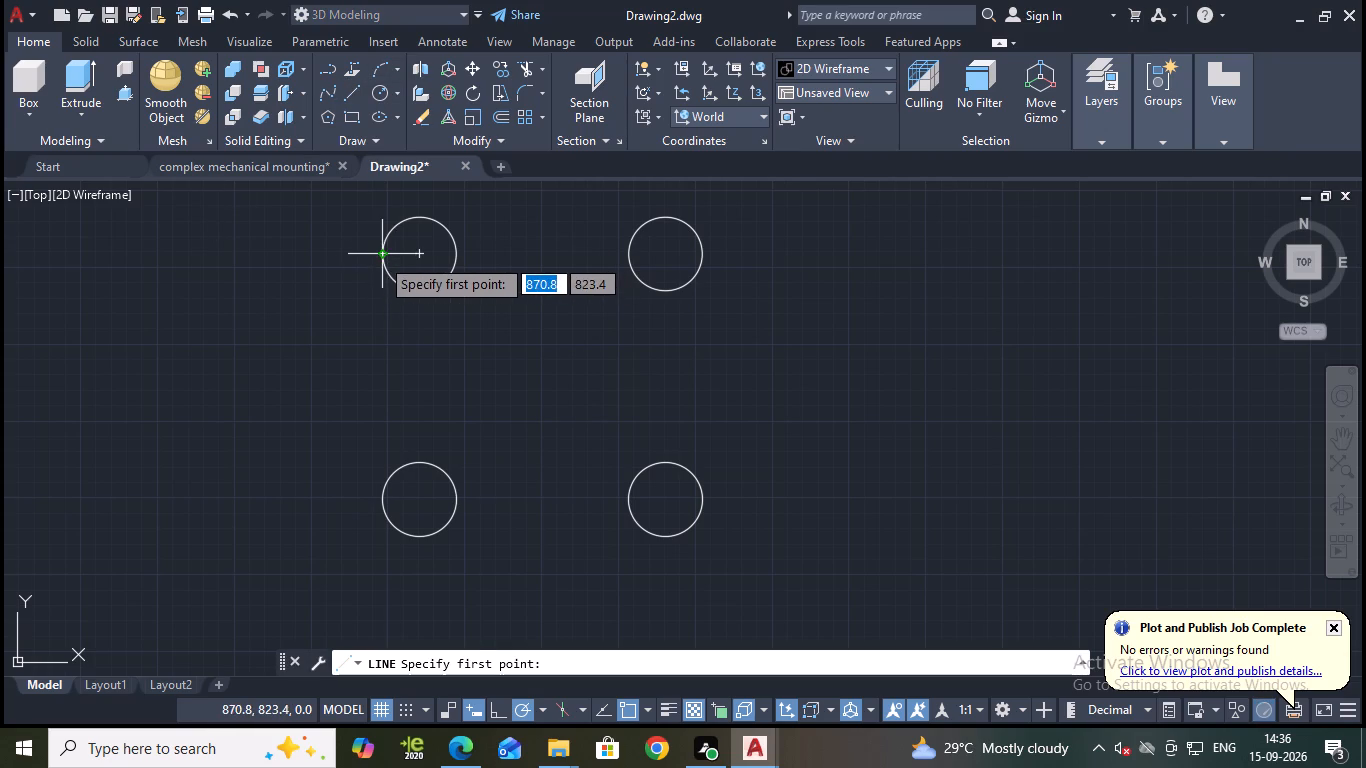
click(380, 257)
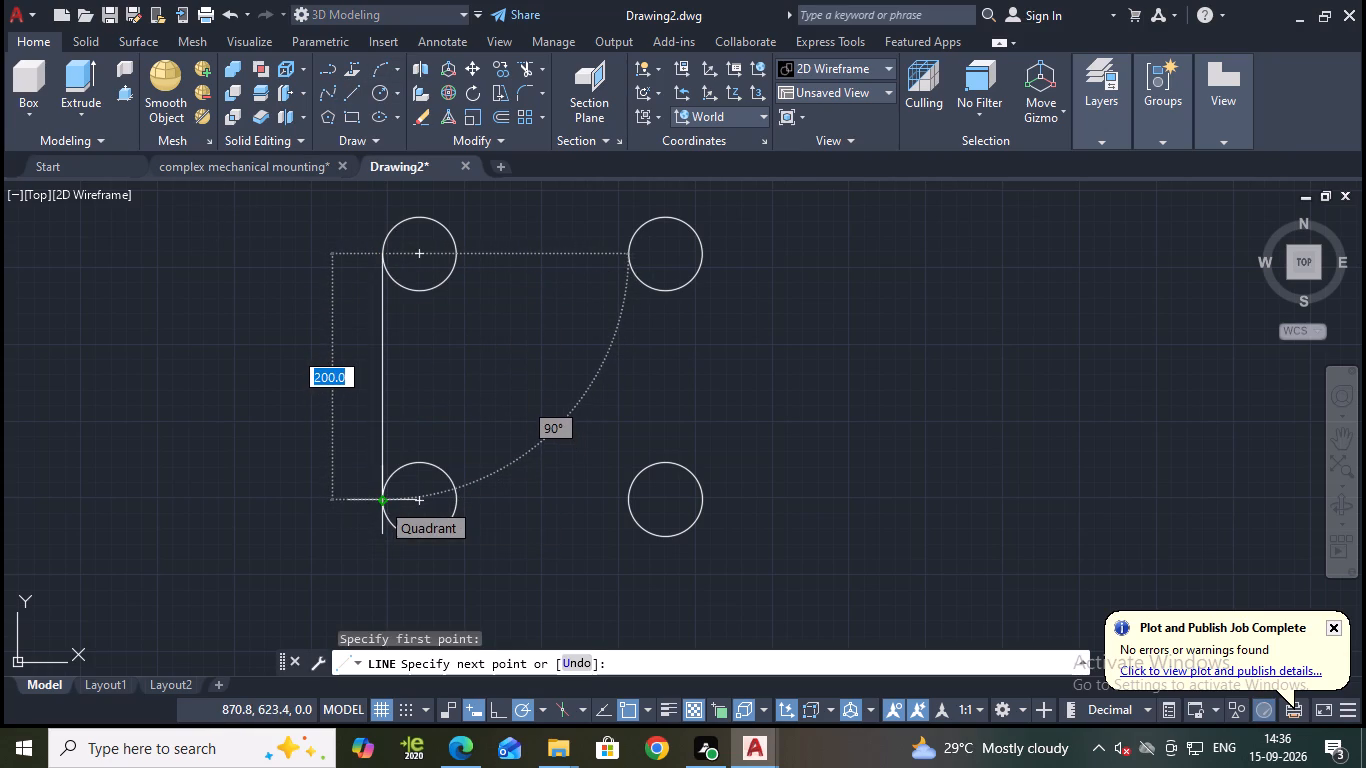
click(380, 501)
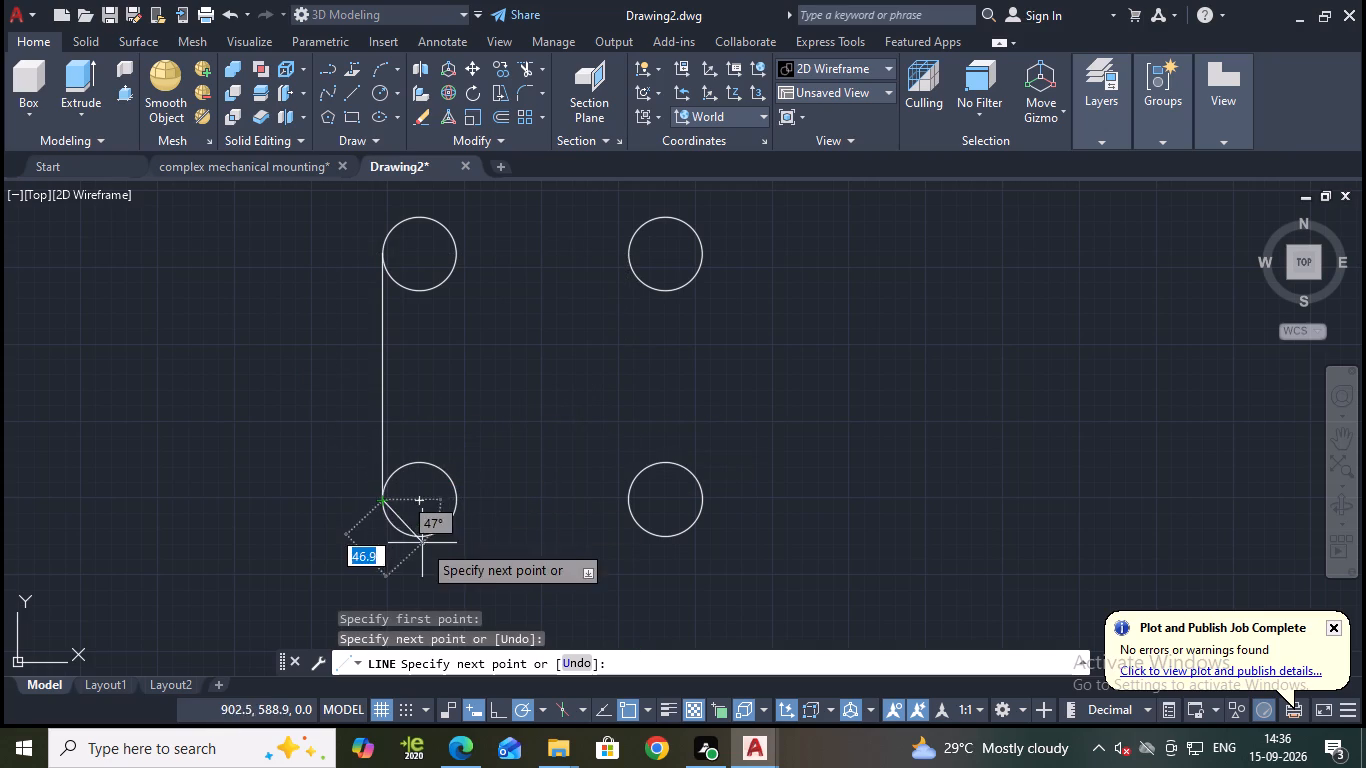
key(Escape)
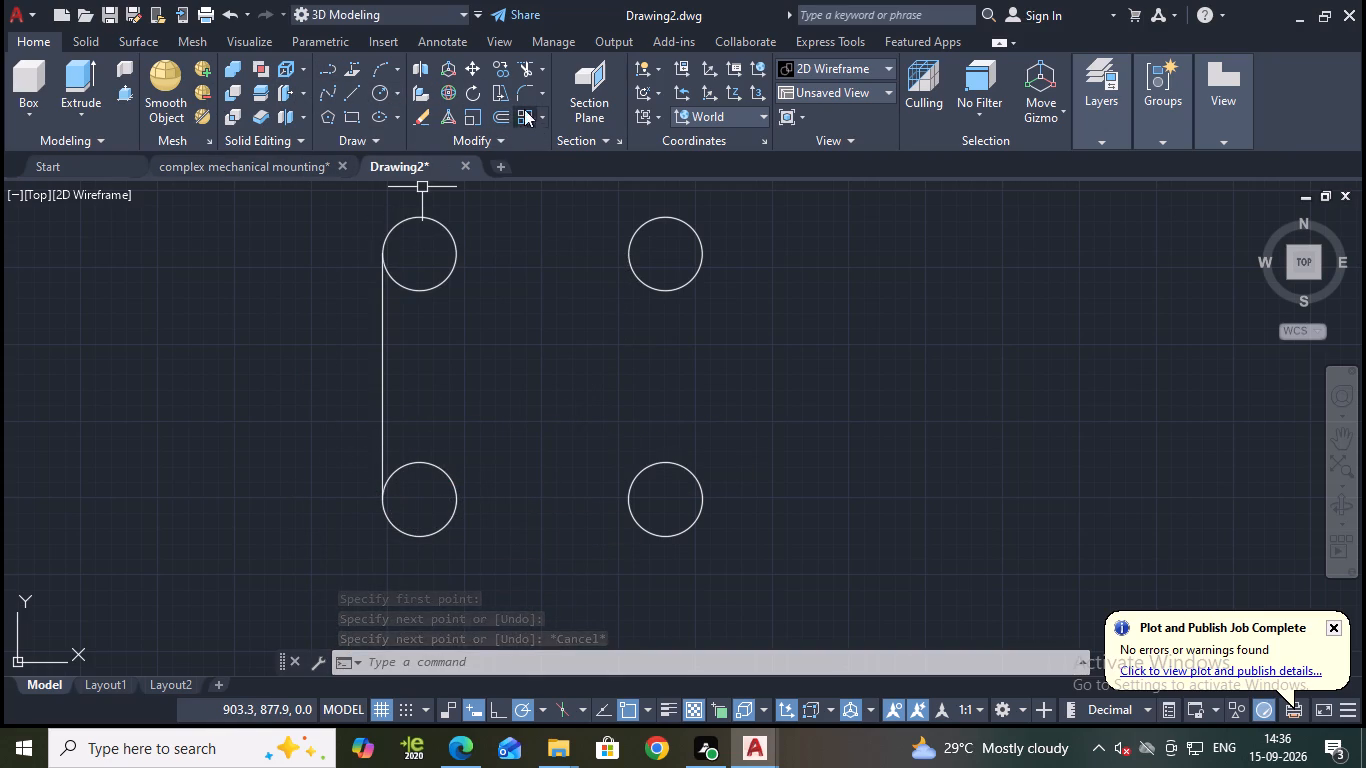
Check the overall width across the outer quadrants of the two lower circles with a linear dimension, without placing it.
click(456, 47)
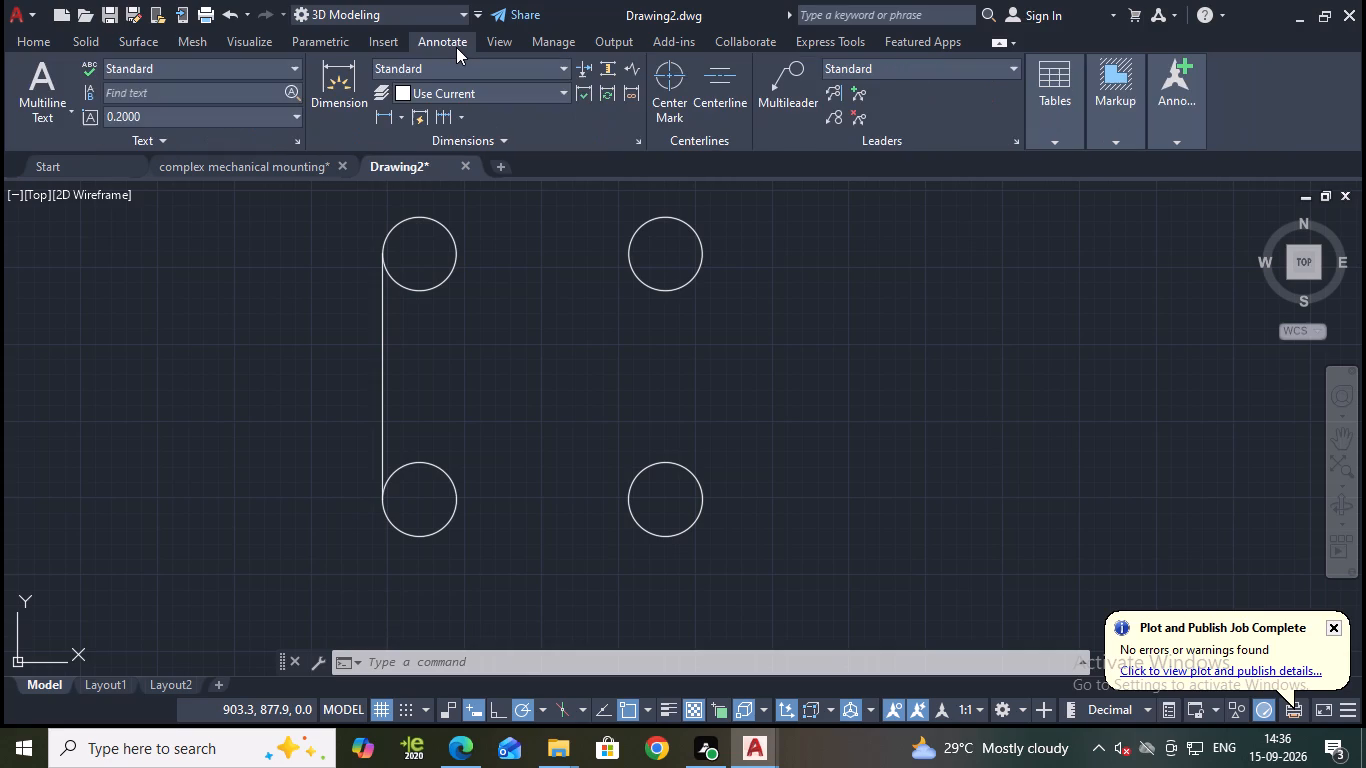
click(388, 116)
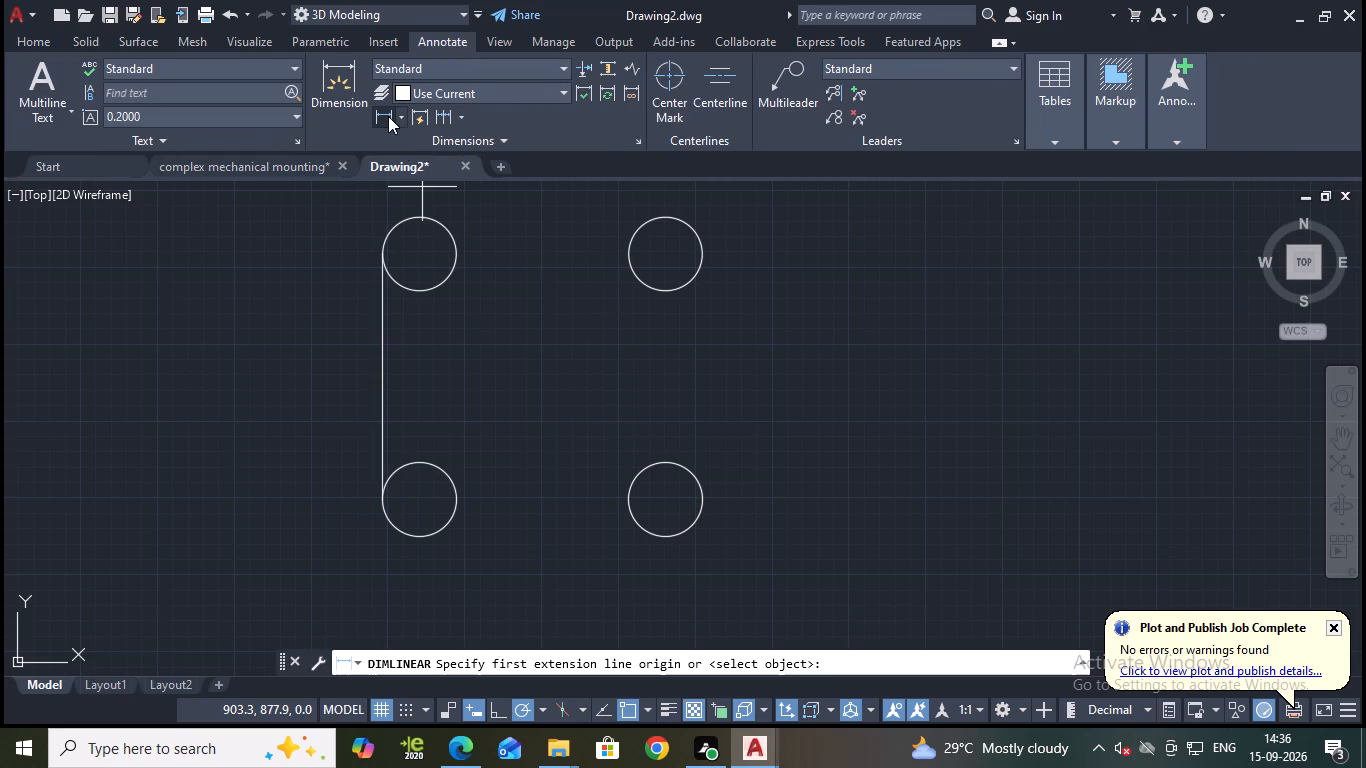
click(380, 502)
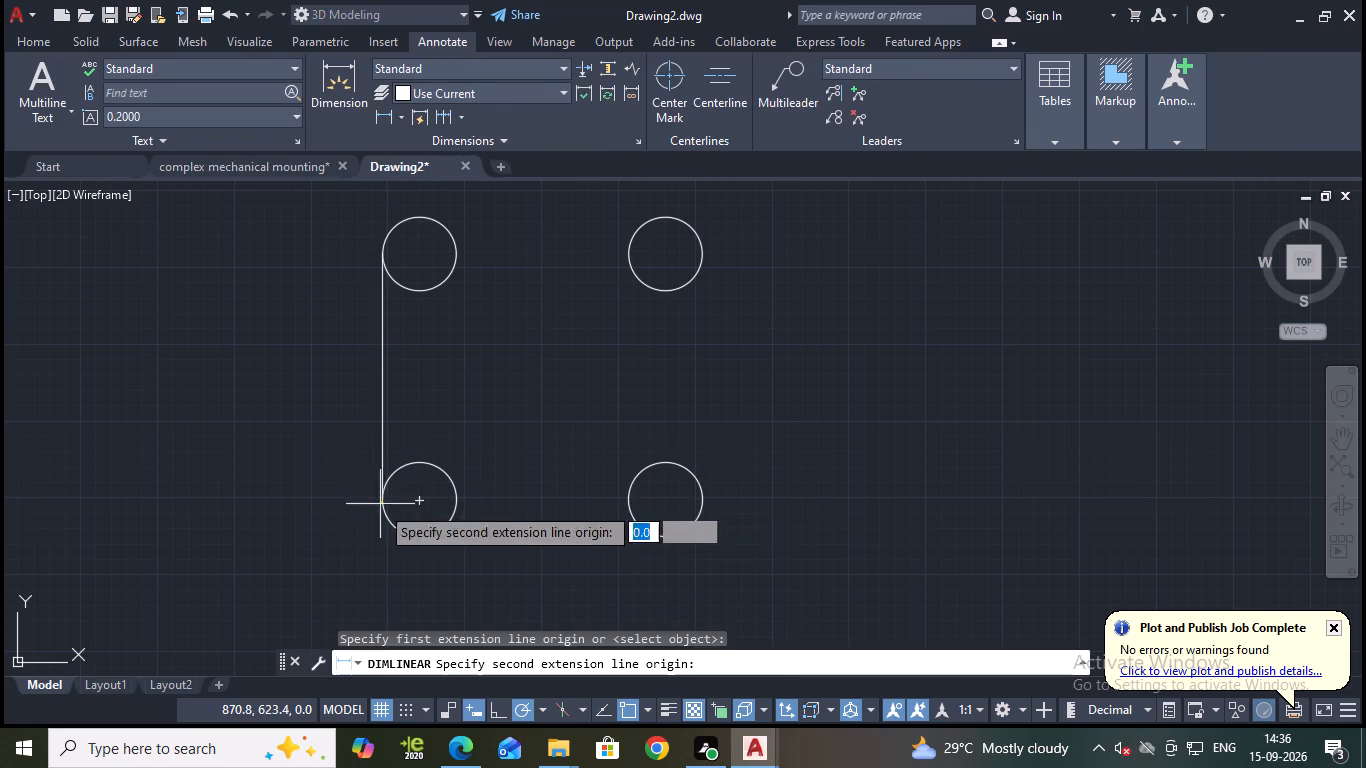
click(701, 500)
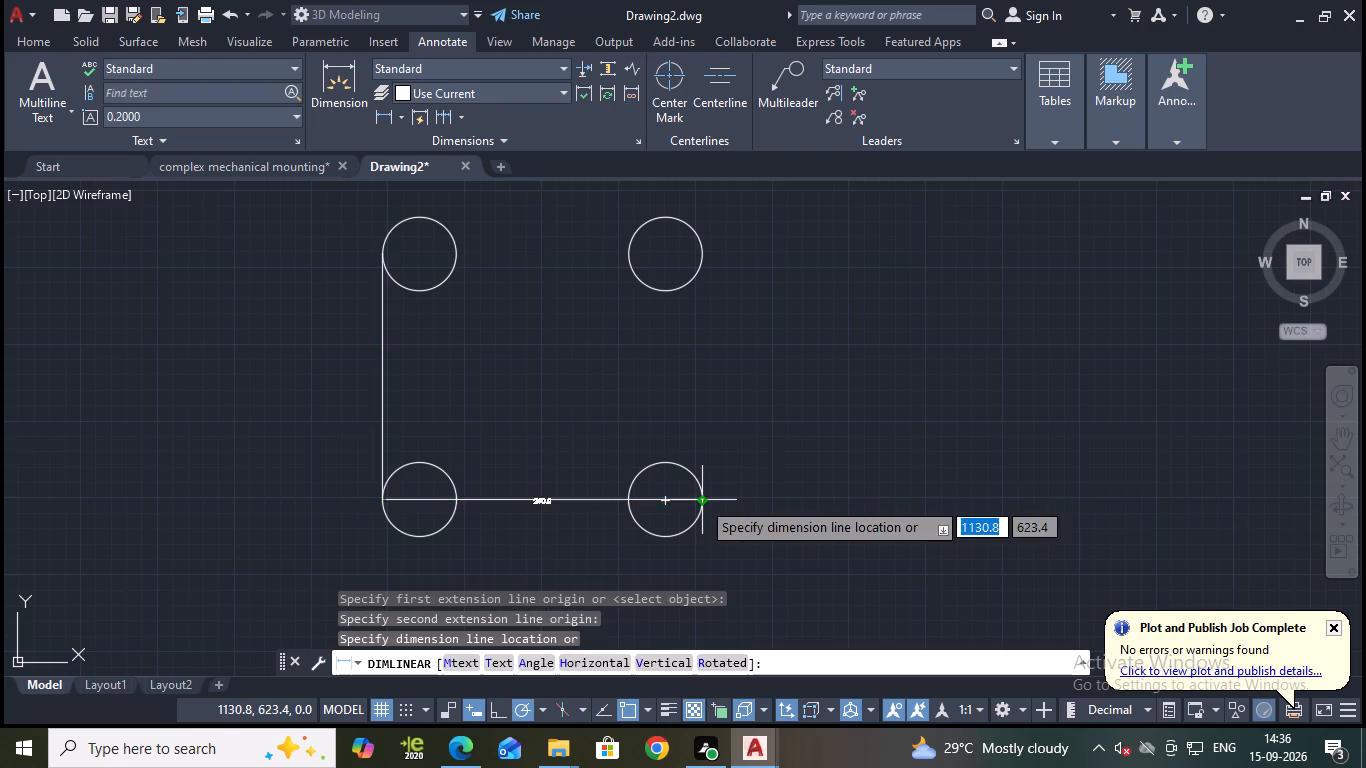
scroll(682, 513, up, 2)
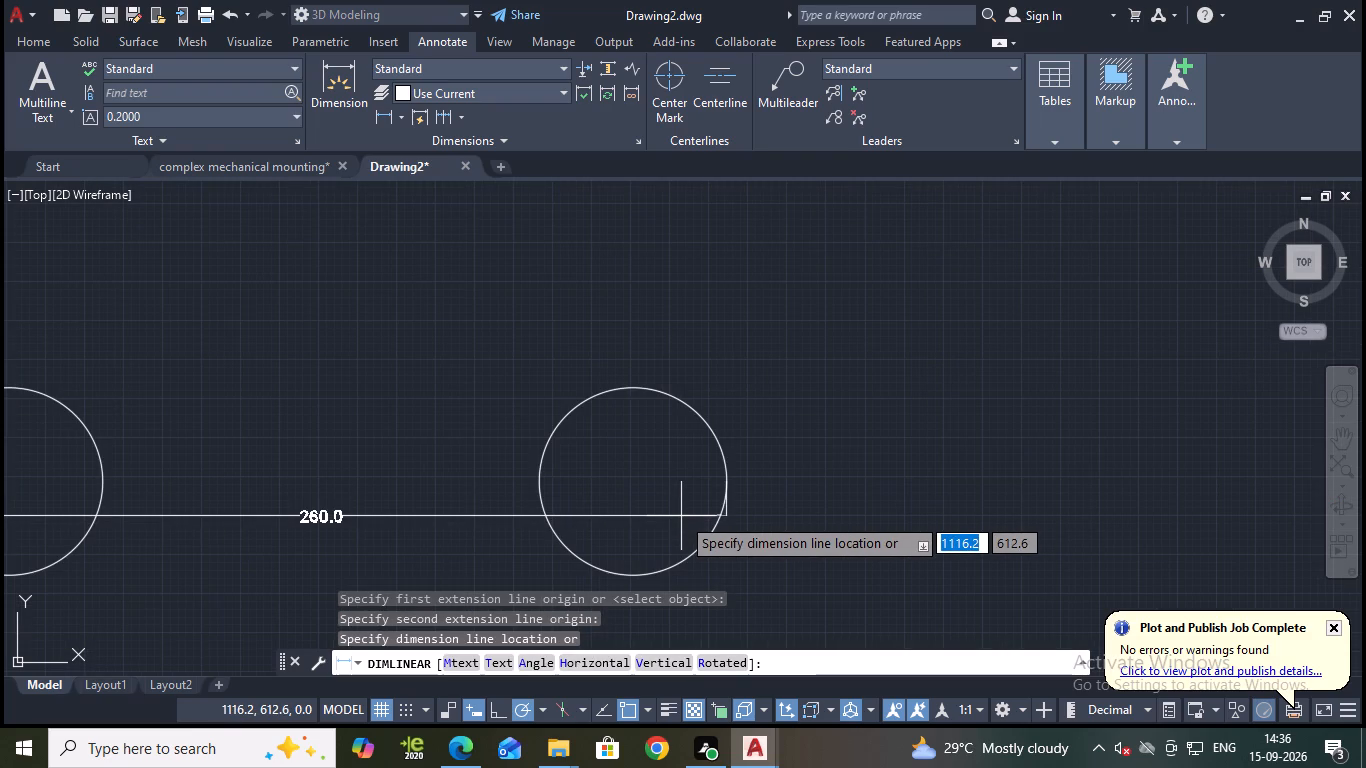
scroll(681, 515, down, 1)
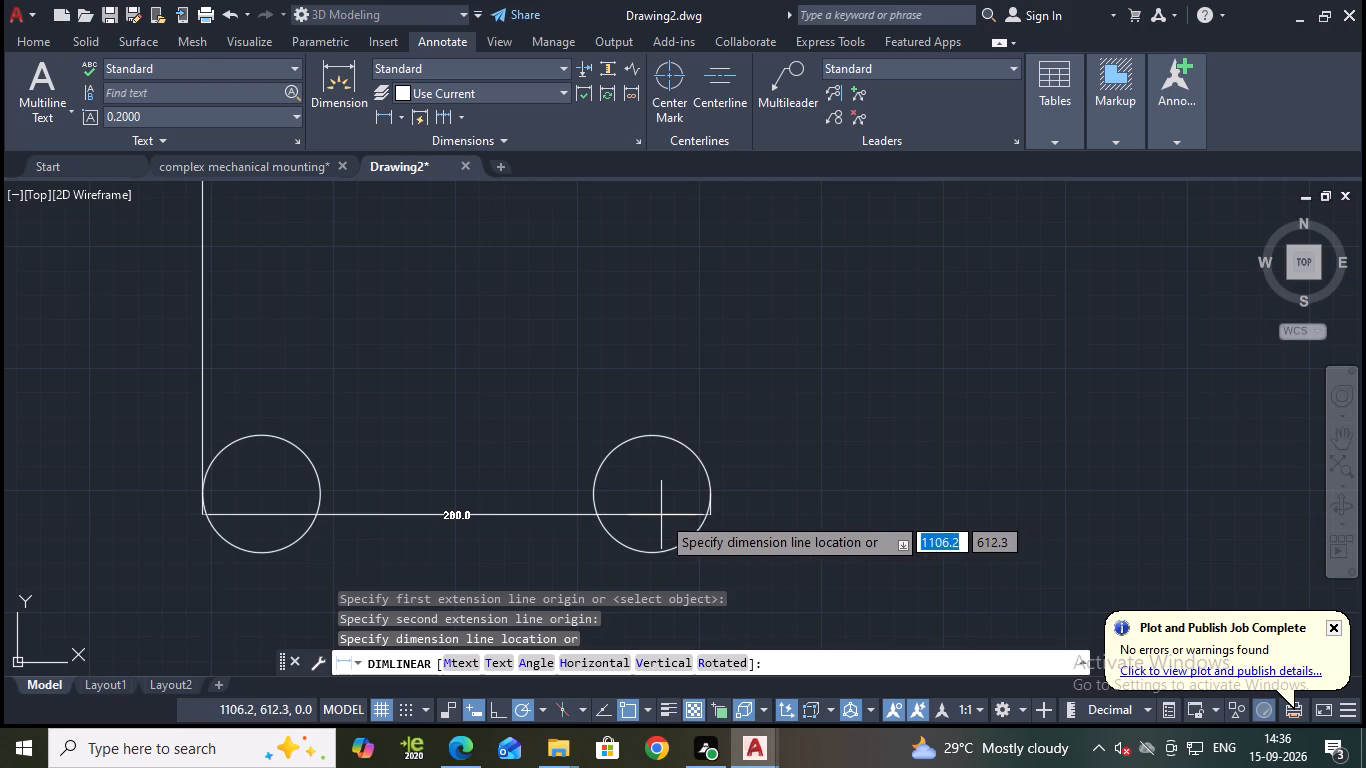
scroll(671, 515, down, 2)
key(Escape)
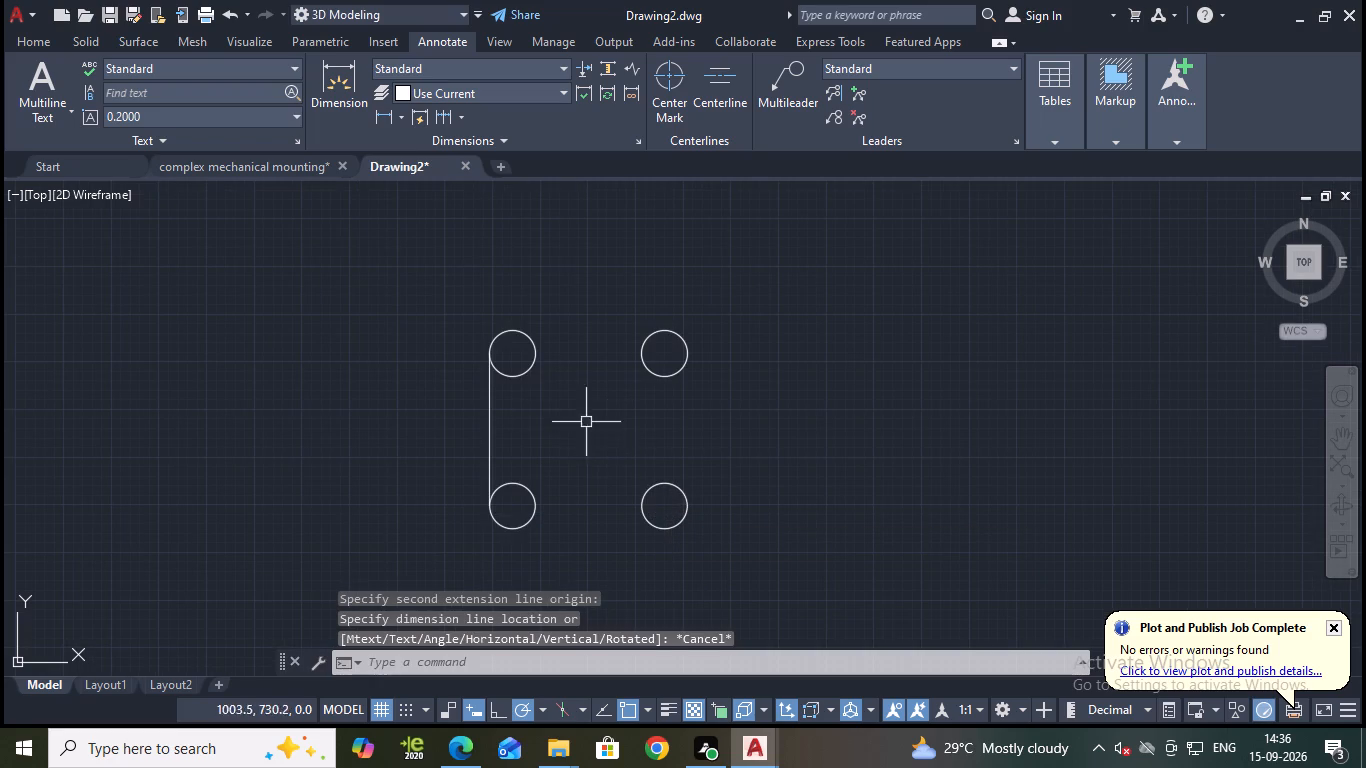
key(Escape)
Erase all four circles and the vertical line joining the two left circles.
click(28, 34)
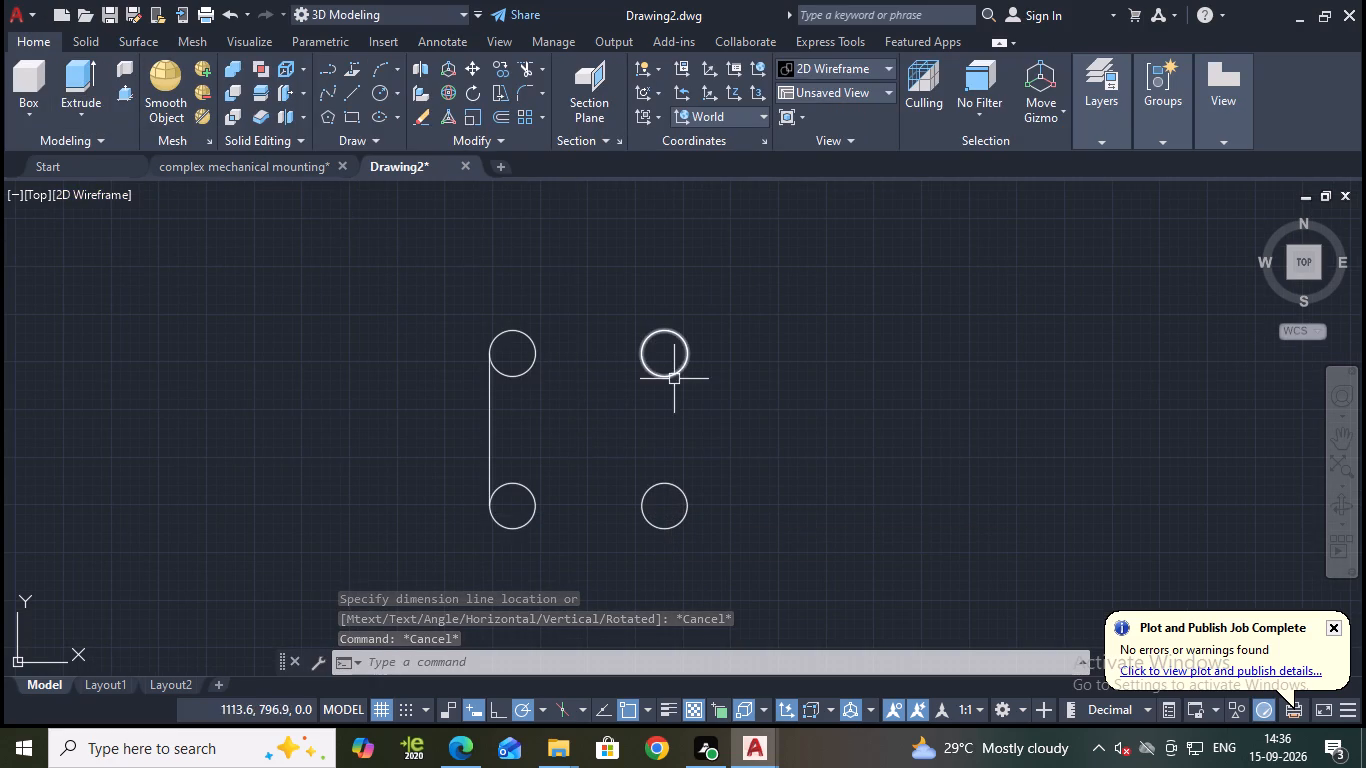
click(415, 282)
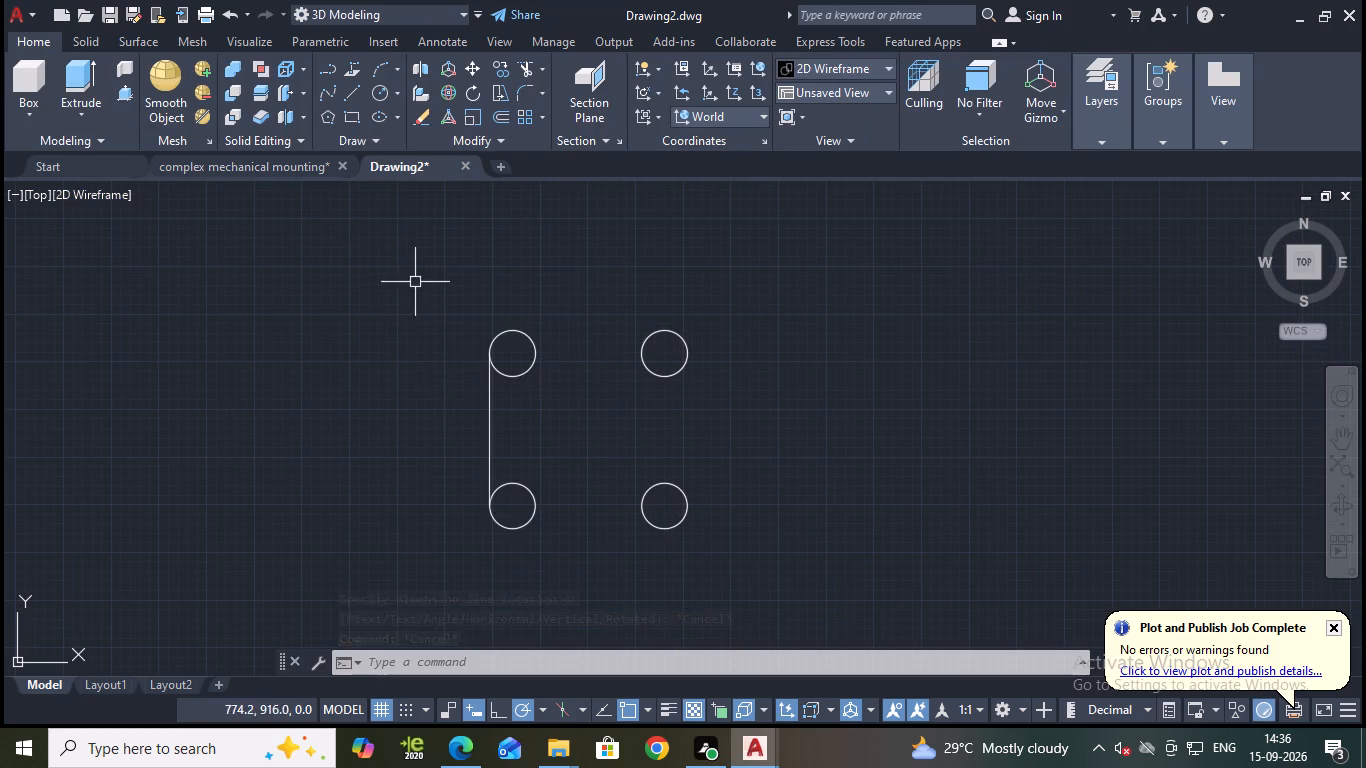
click(762, 554)
key(e)
key(Return)
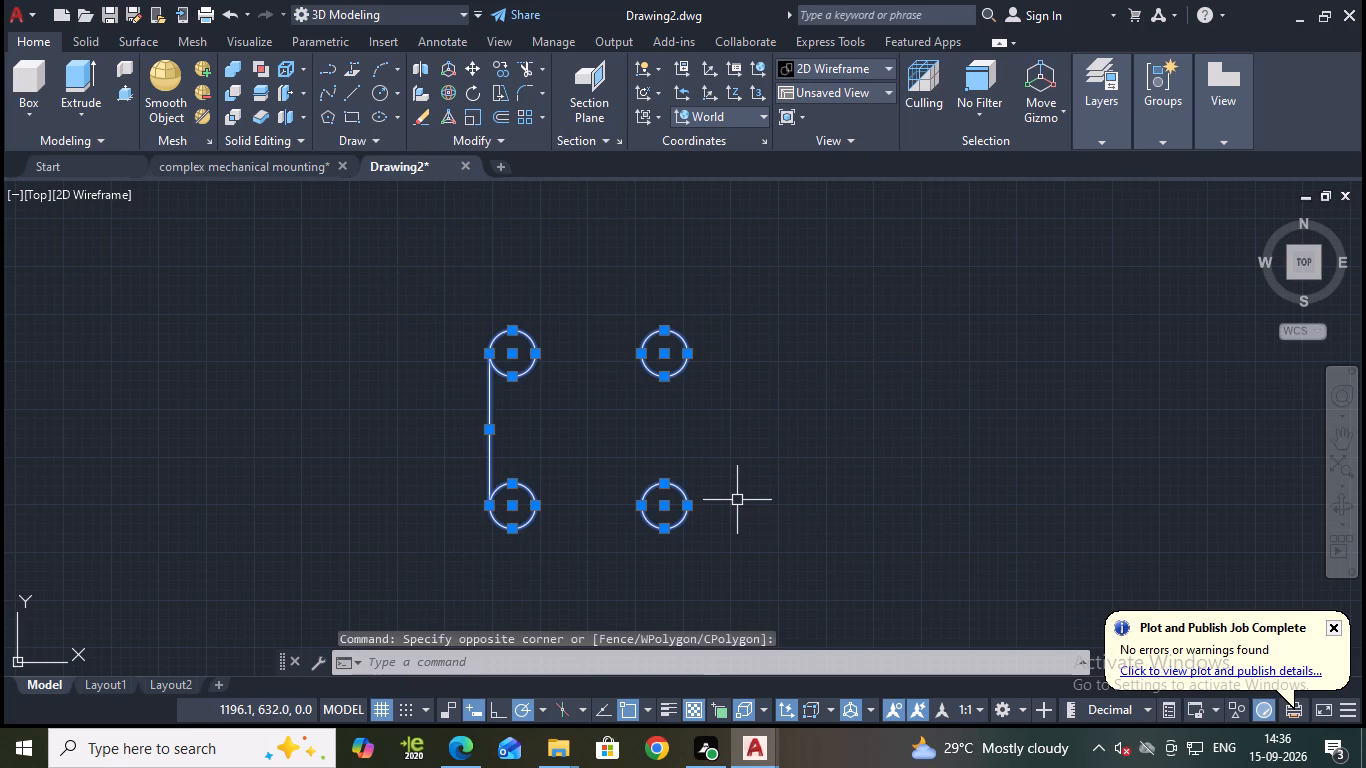
Draw a closed square with 280 mm sides from individual lines in the empty model space.
click(343, 93)
click(453, 263)
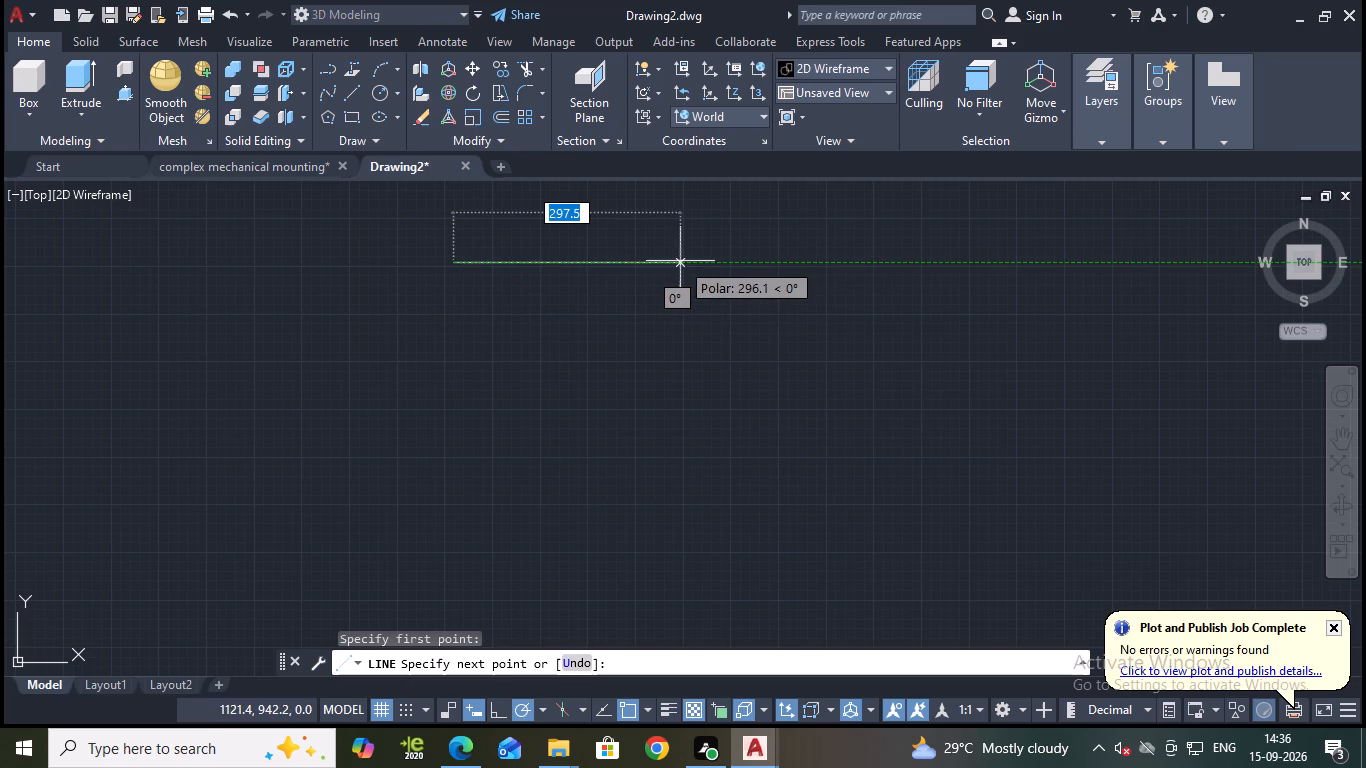
text(280)
key(Return)
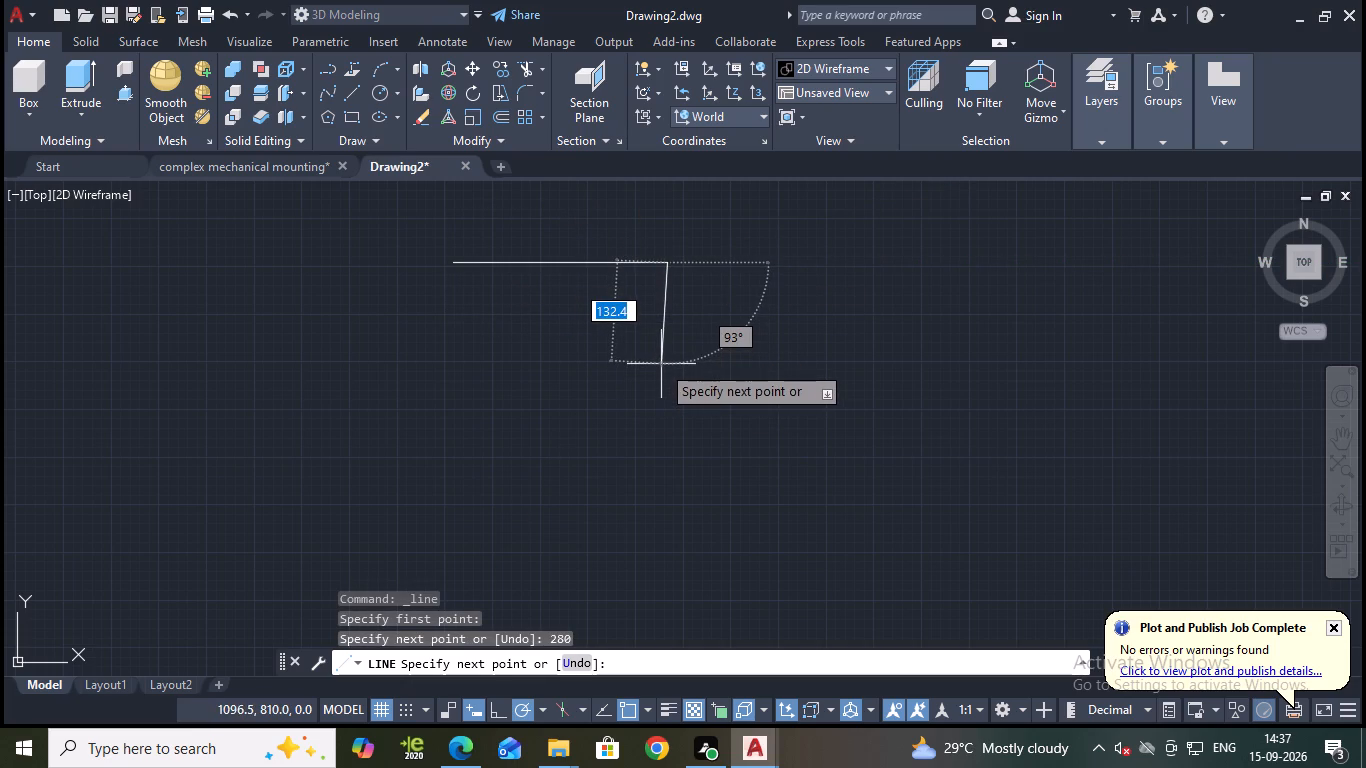
text(280)
key(Return)
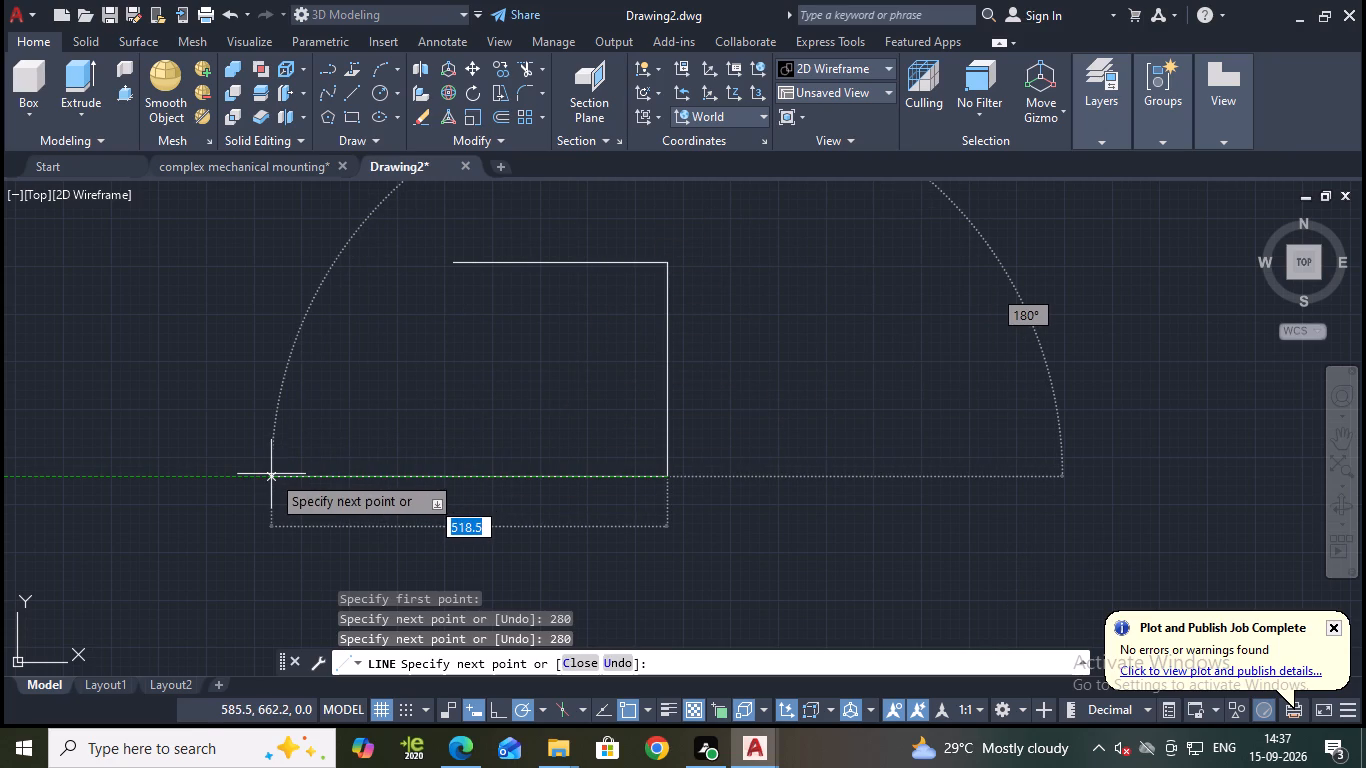
text(280)
key(Return)
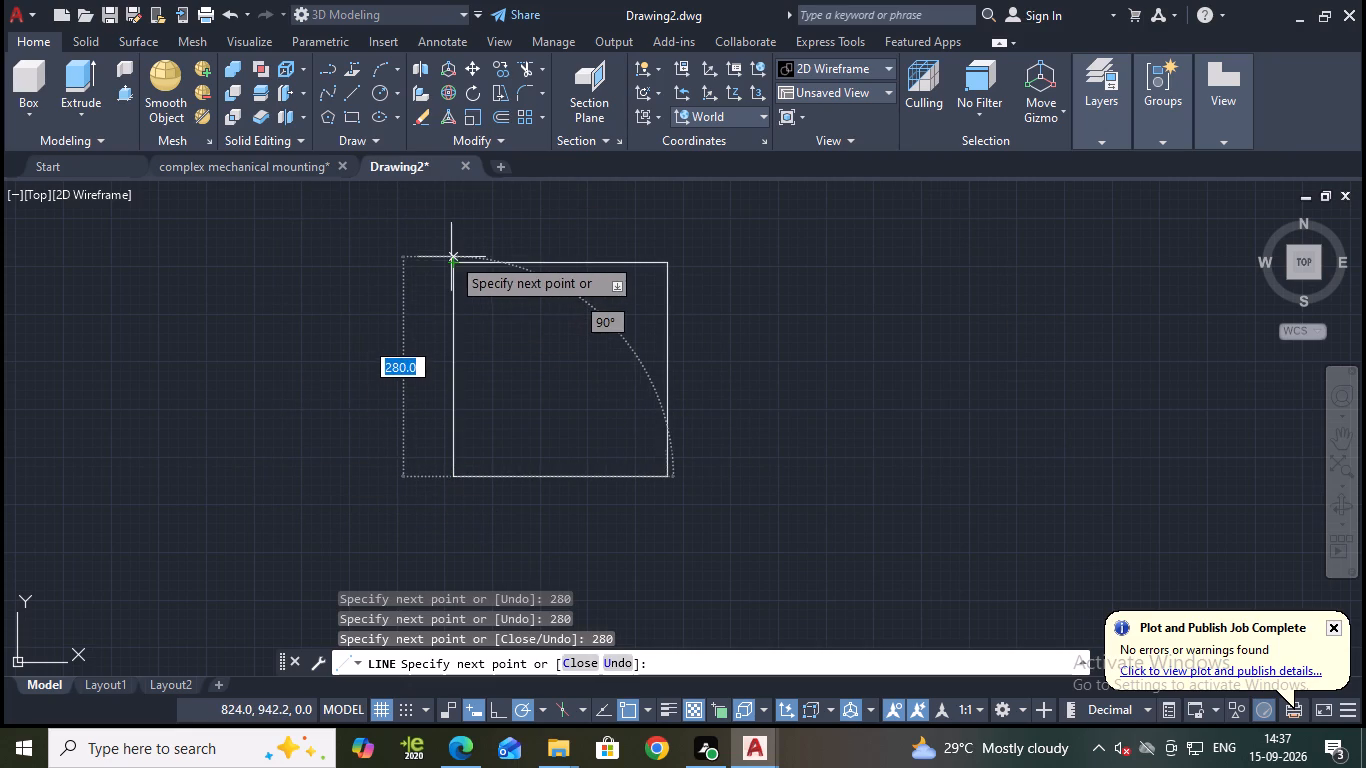
text(280)
key(Return)
key(Escape)
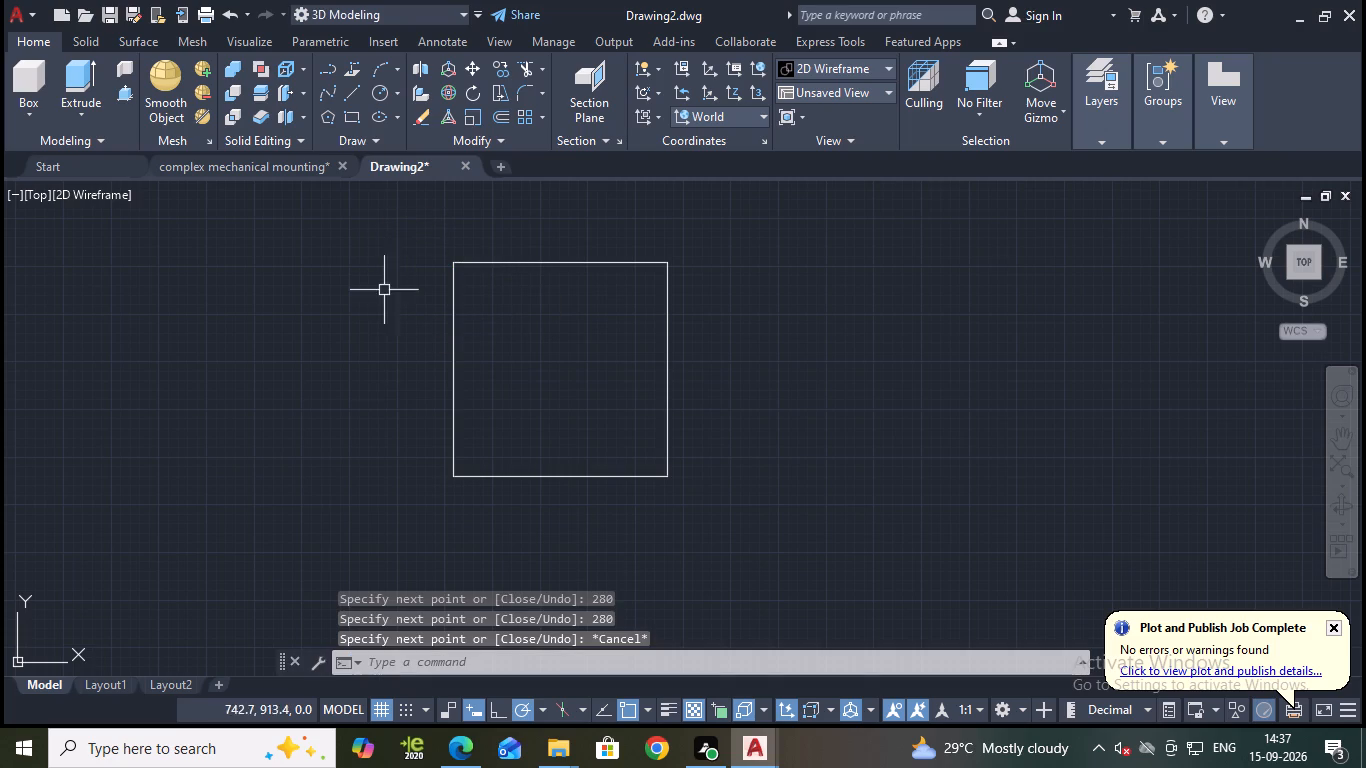
With the grid display off, draw vertical and horizontal centre lines joining the midpoints of the square's opposite sides.
middle_drag(237, 338, 296, 356)
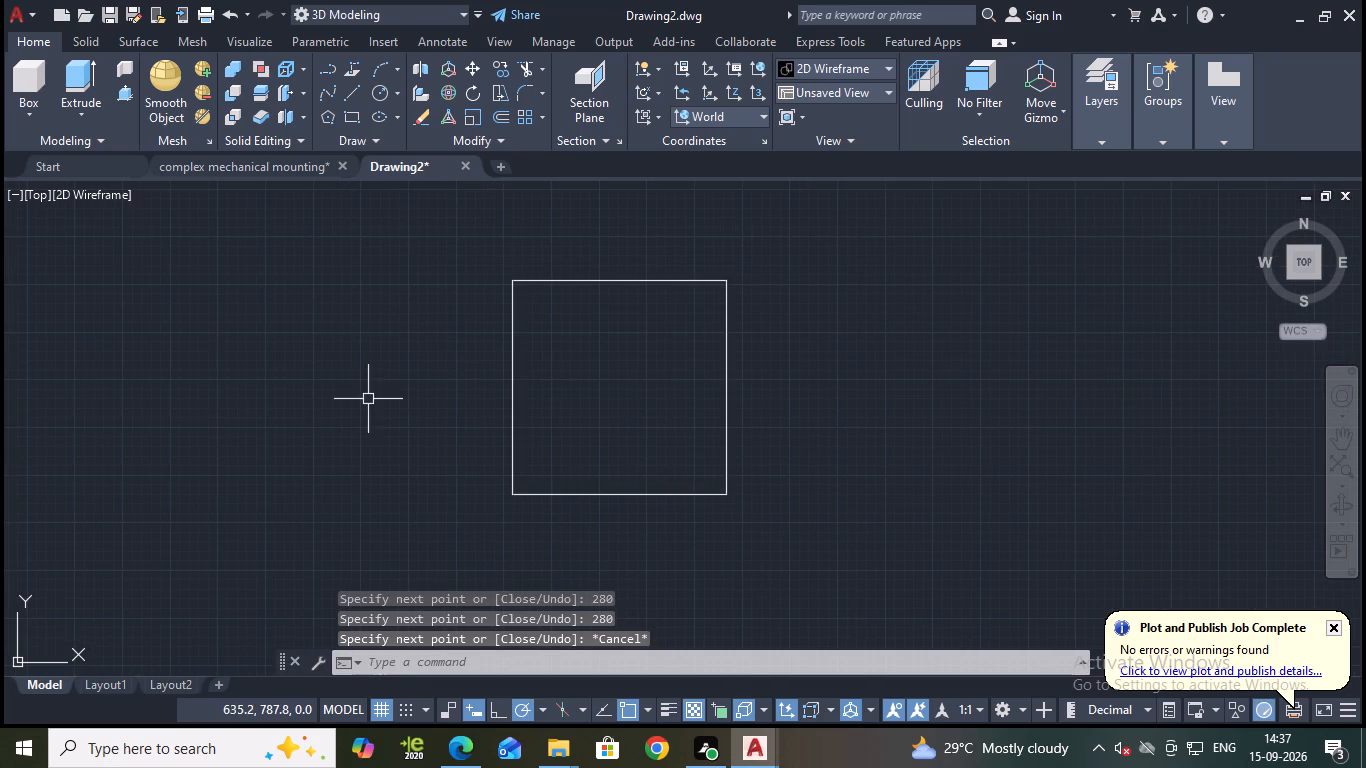
scroll(371, 361, up, 1)
middle_drag(767, 372, 689, 357)
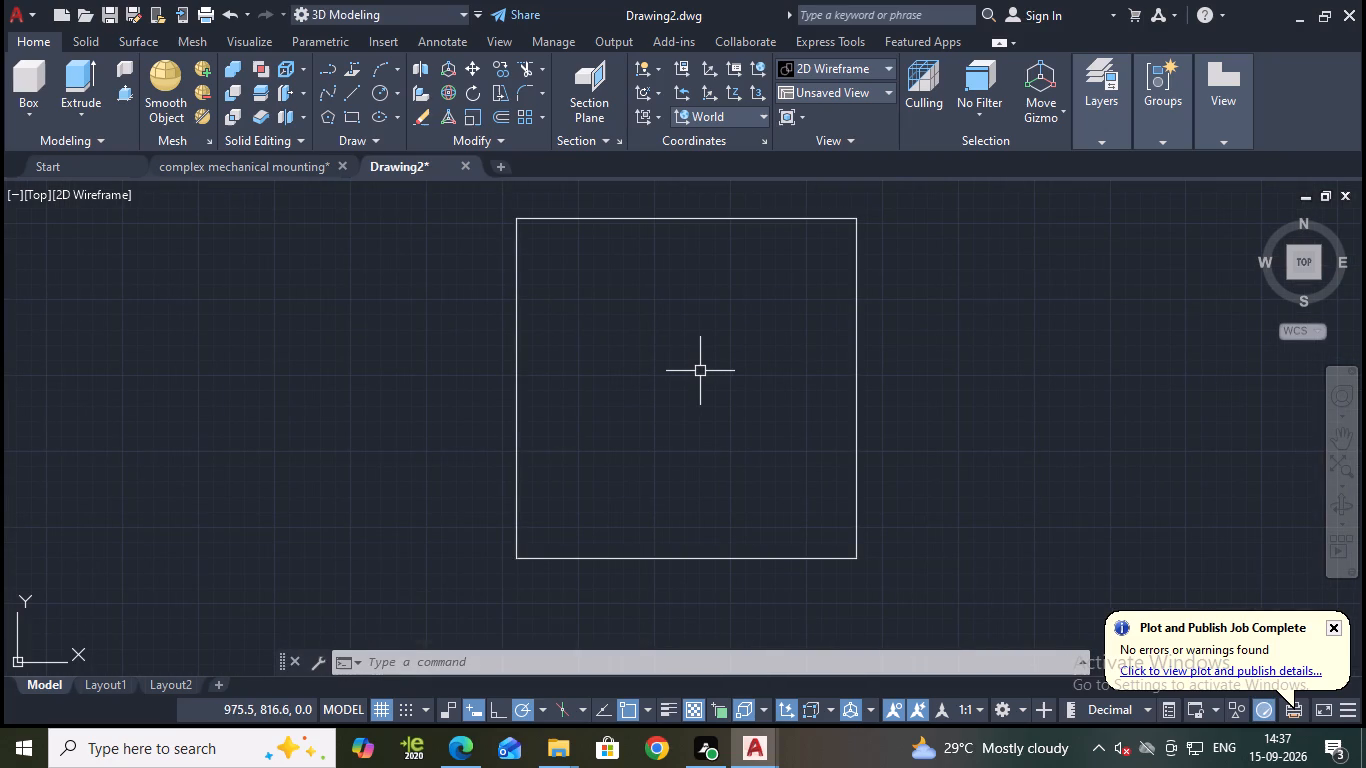
click(353, 96)
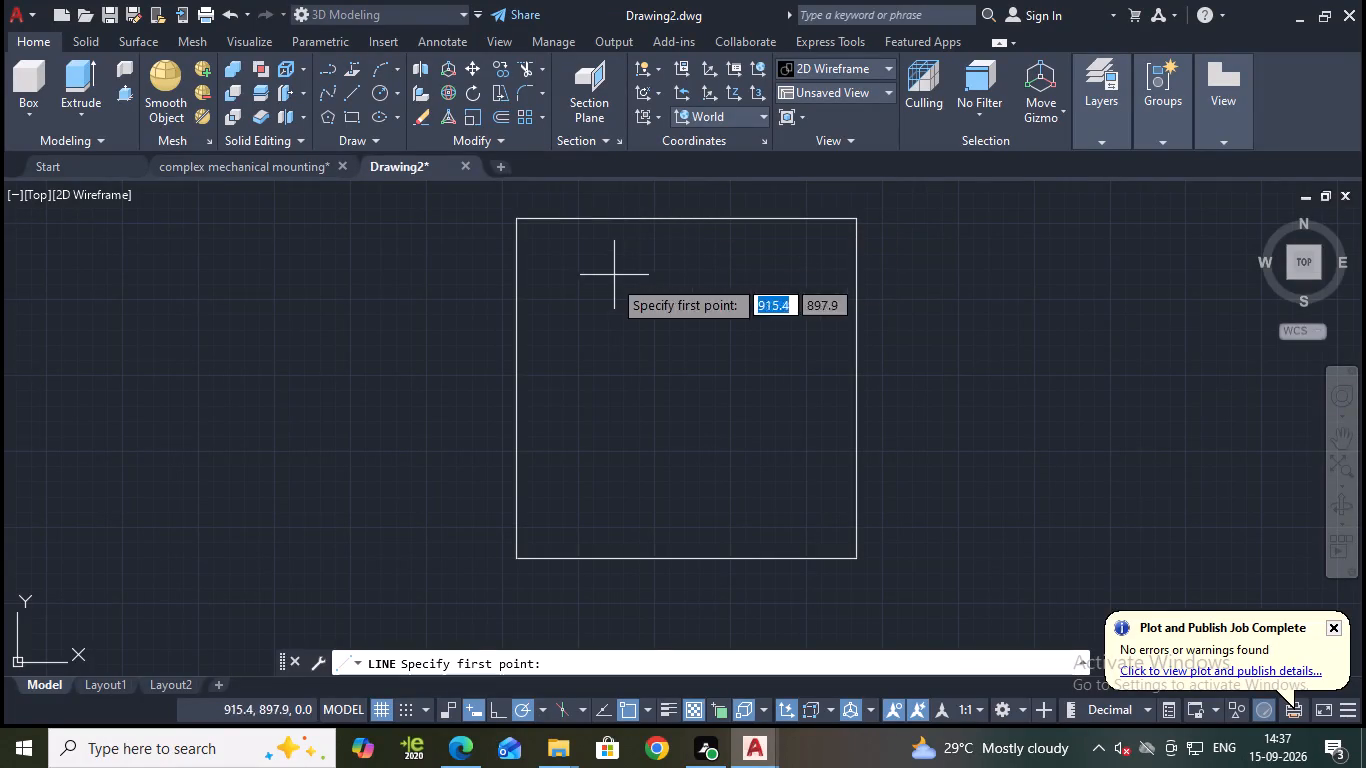
scroll(562, 282, down, 1)
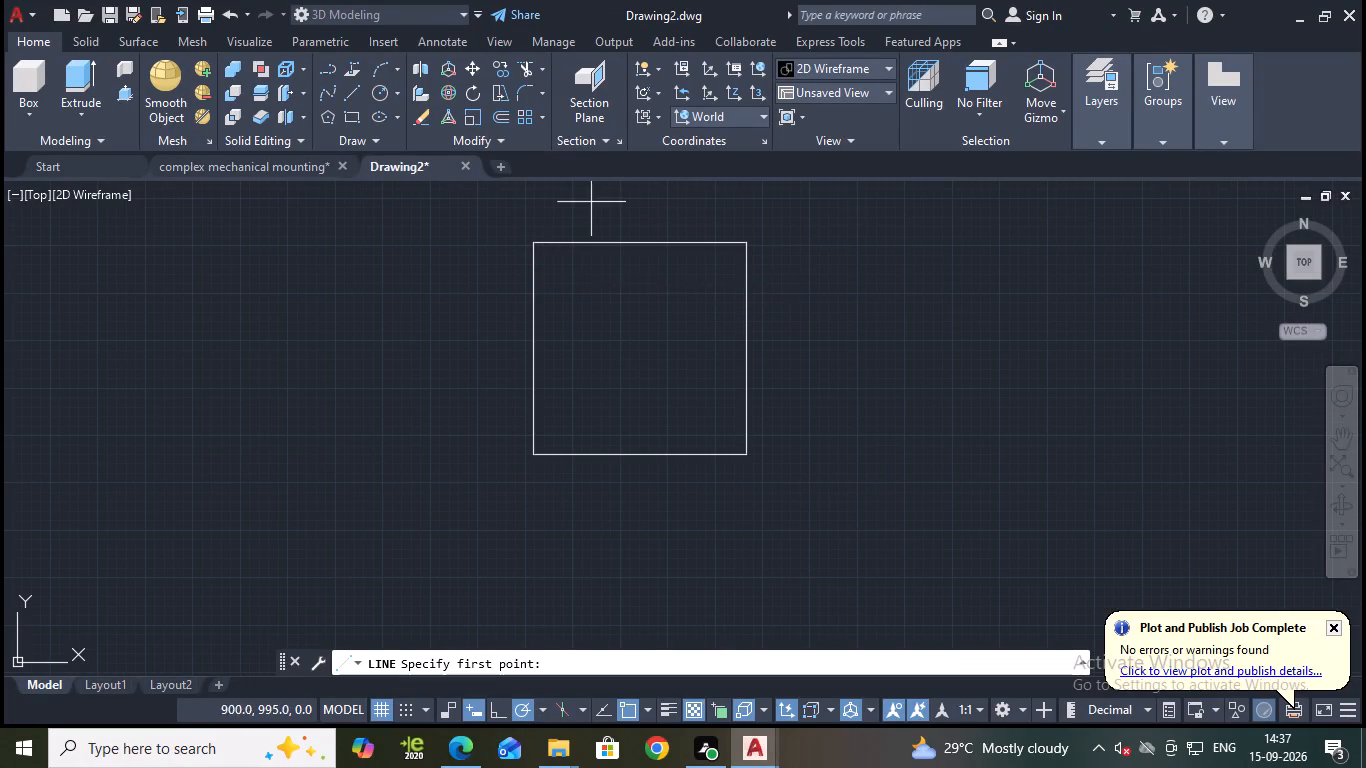
click(380, 713)
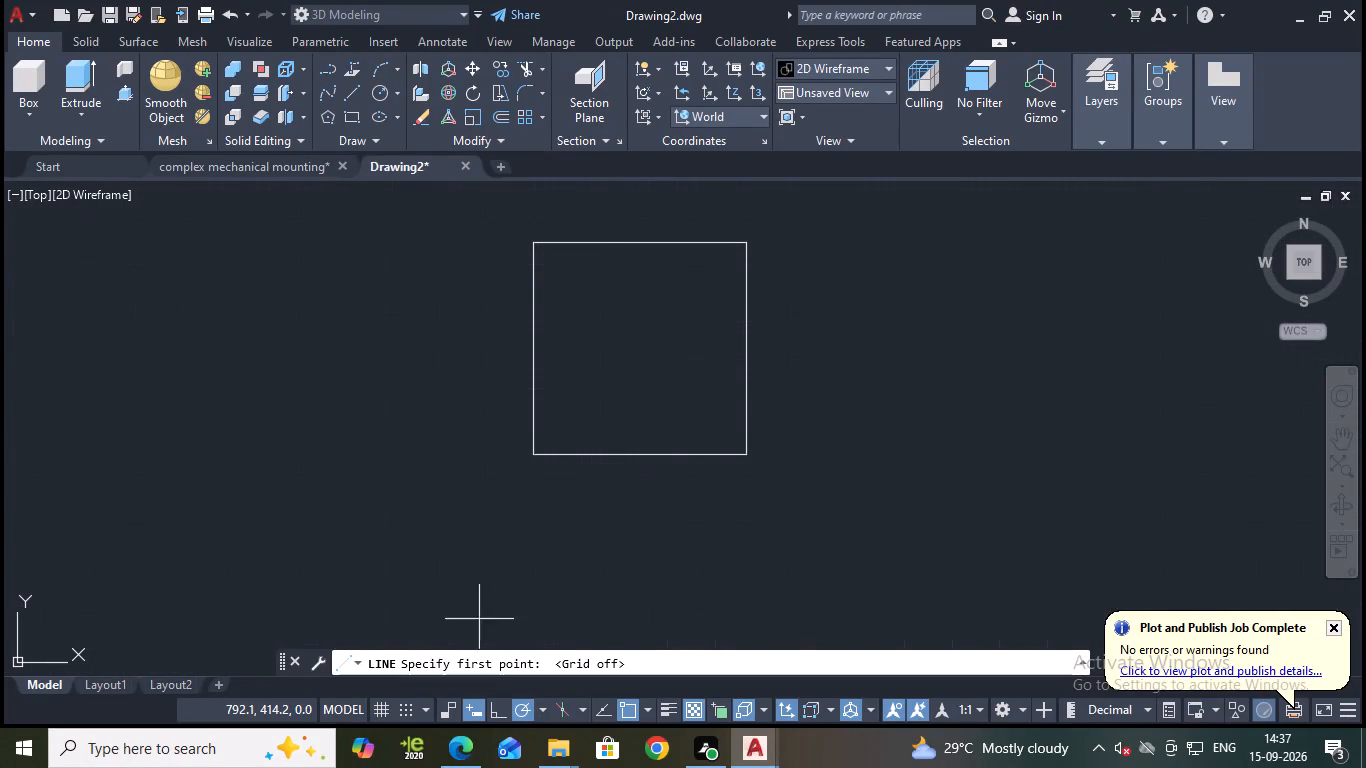
click(639, 239)
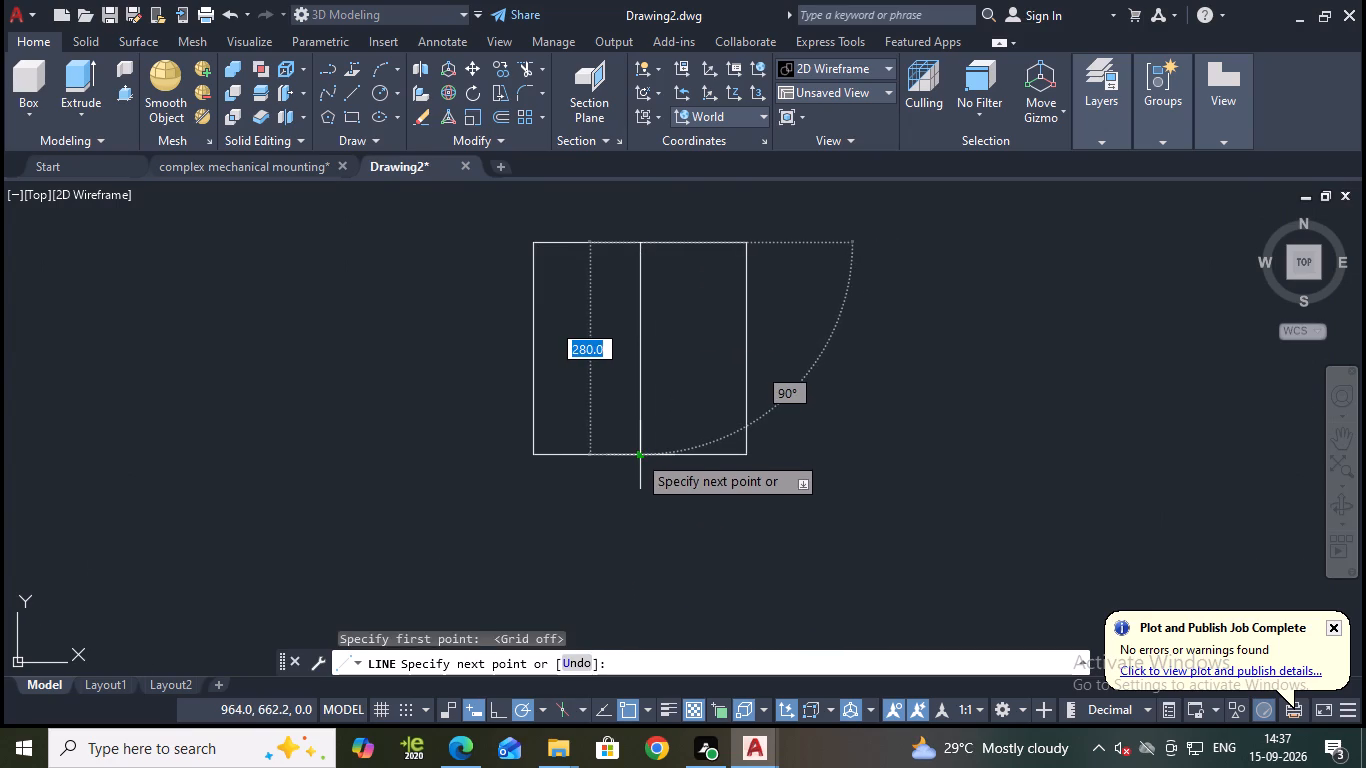
click(637, 454)
key(Escape)
key(space)
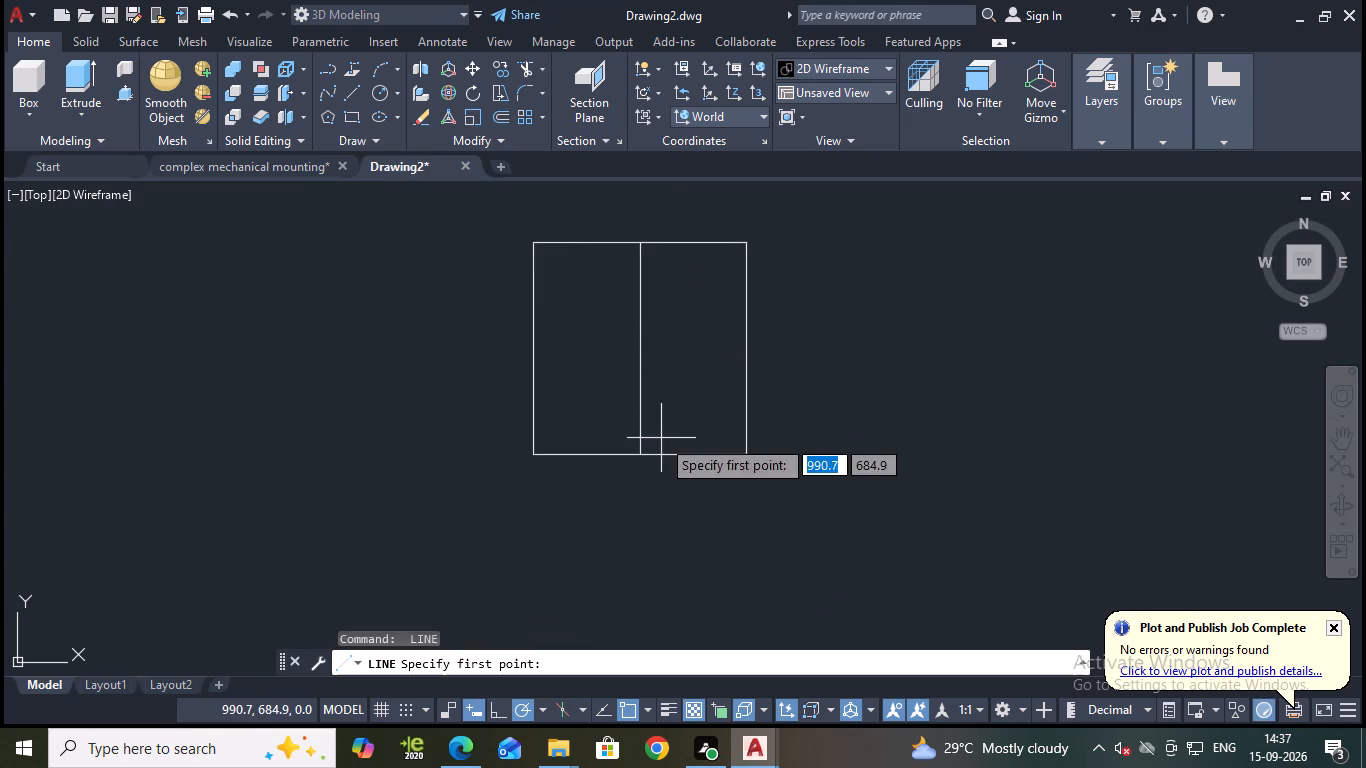
click(532, 352)
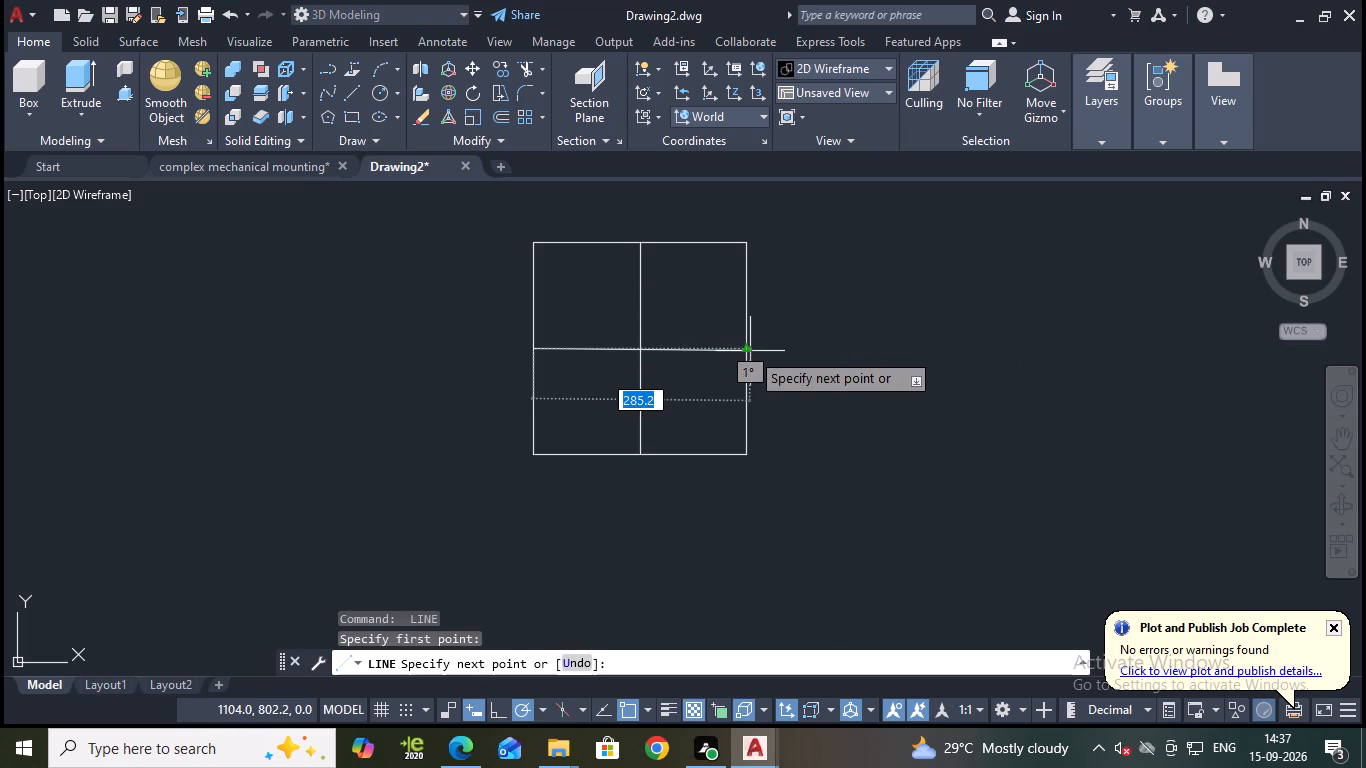
click(748, 348)
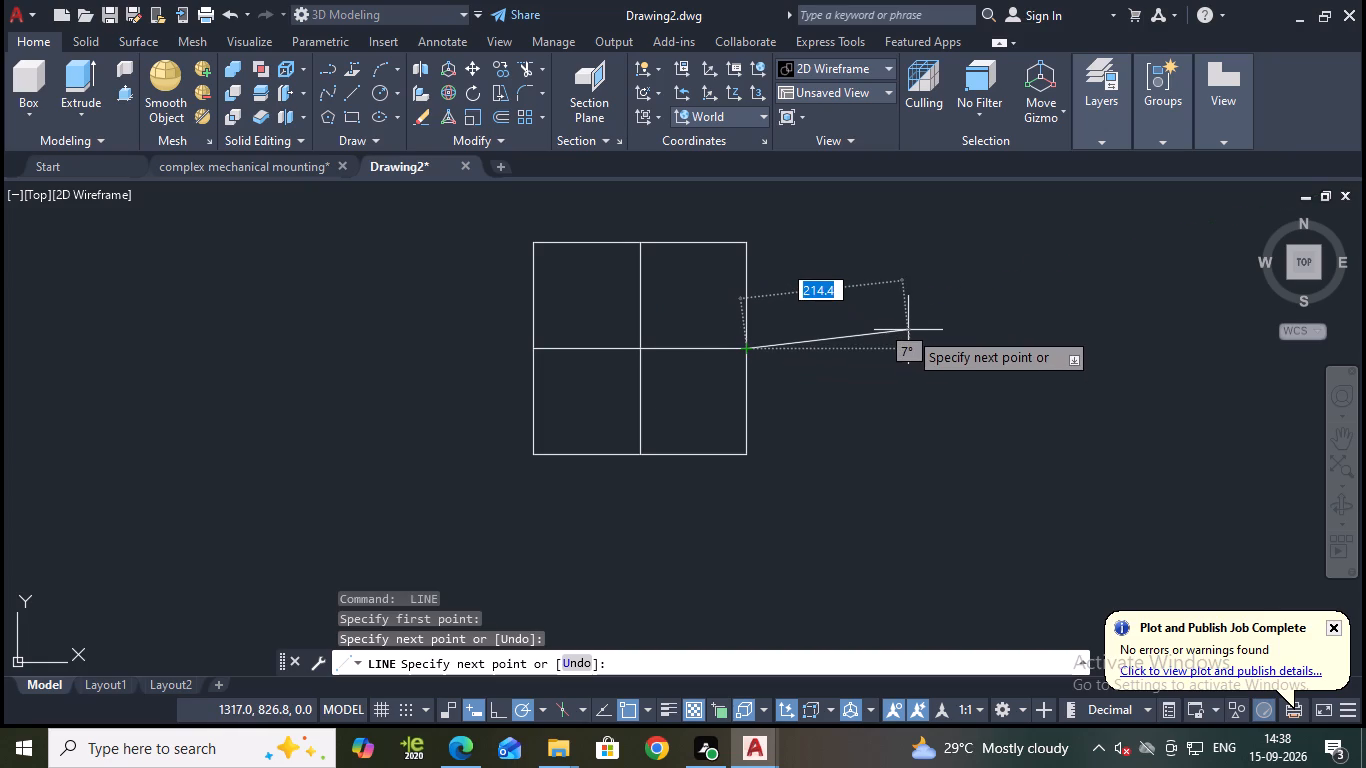
key(Escape)
Offset the horizontal centre line 100 mm upward and 100 mm downward inside the square.
scroll(729, 301, up, 1)
middle_drag(728, 299, 778, 324)
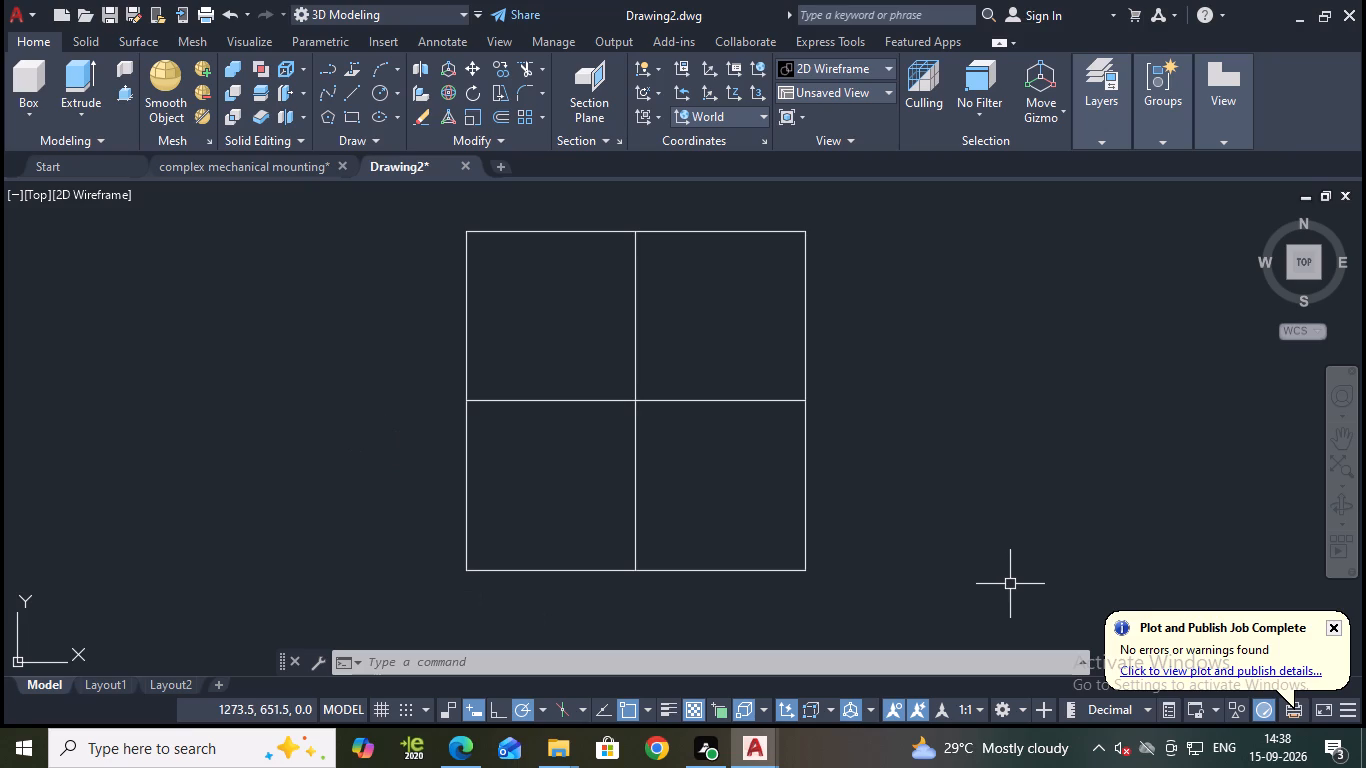
key(o)
key(Return)
key(Return)
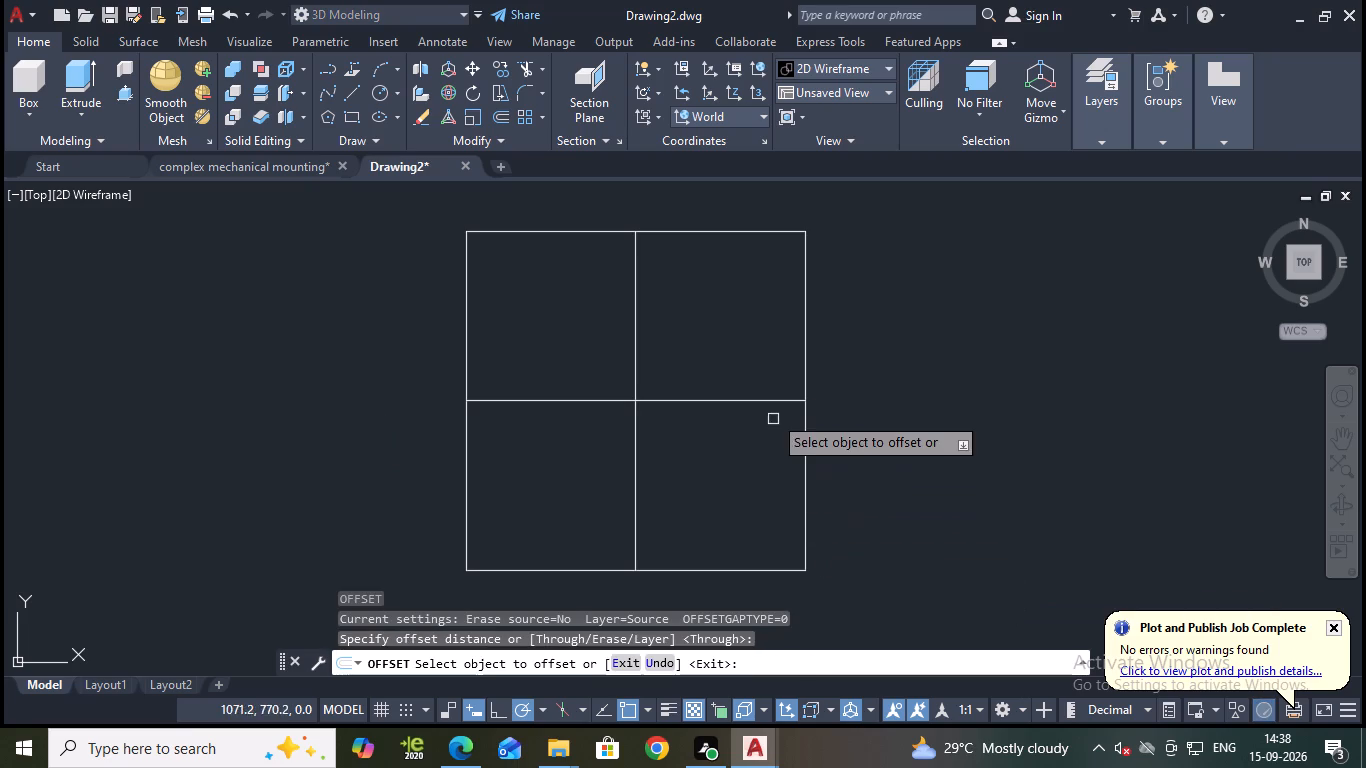
click(774, 400)
text(100)
key(Return)
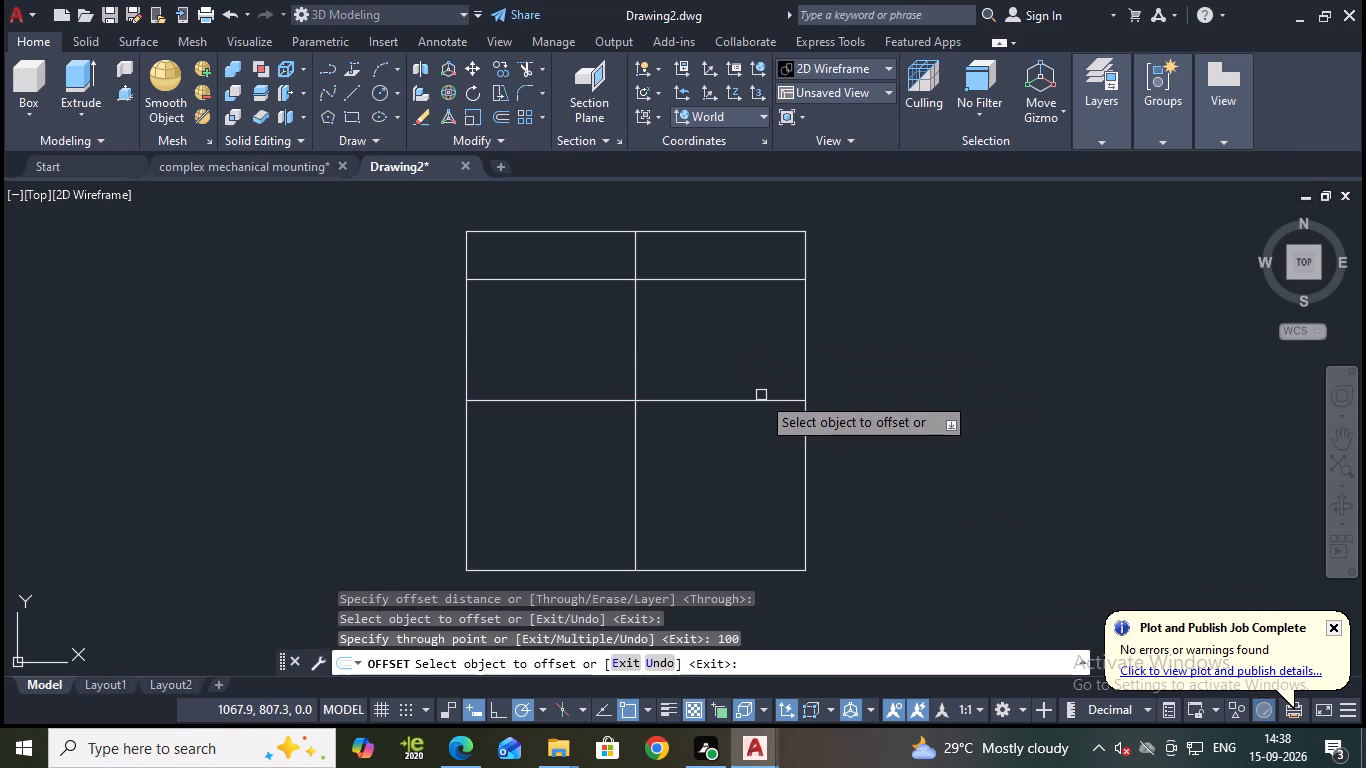
click(755, 399)
text(100)
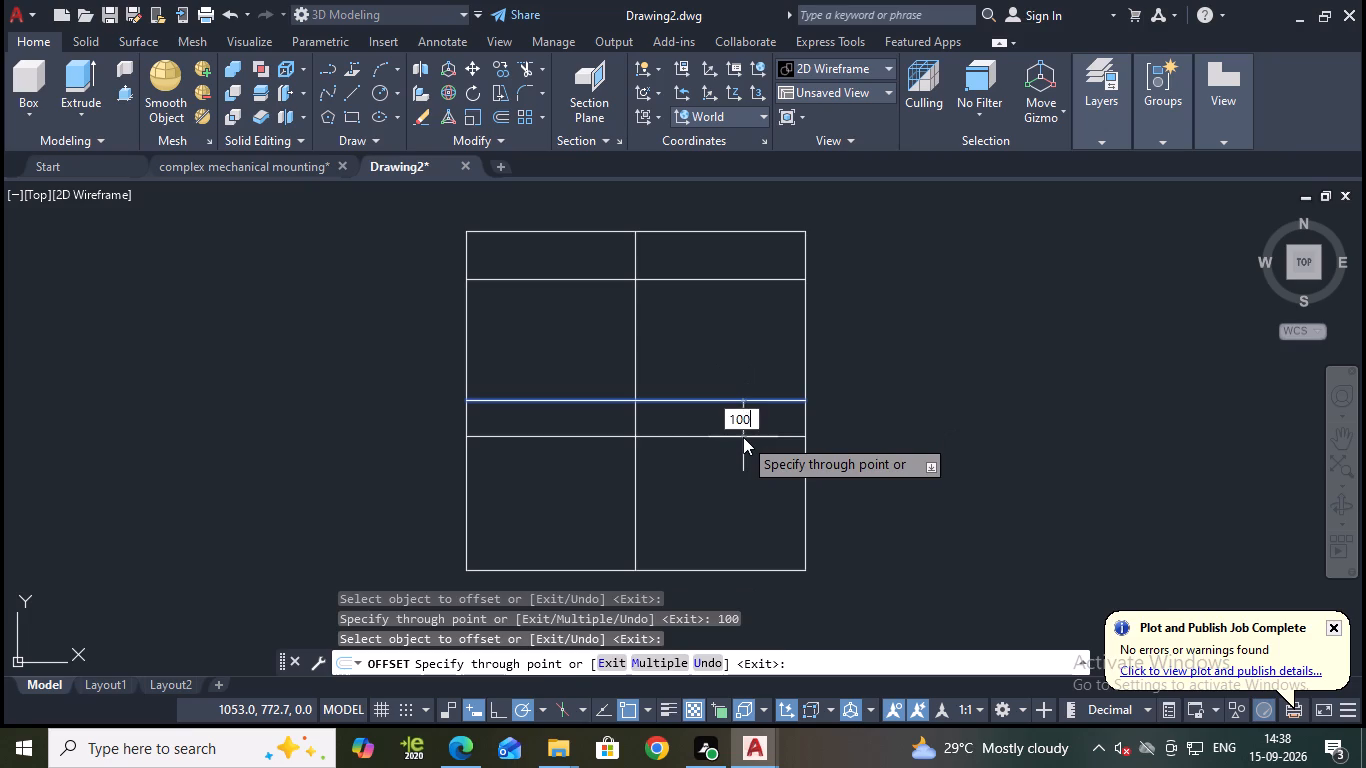
key(Return)
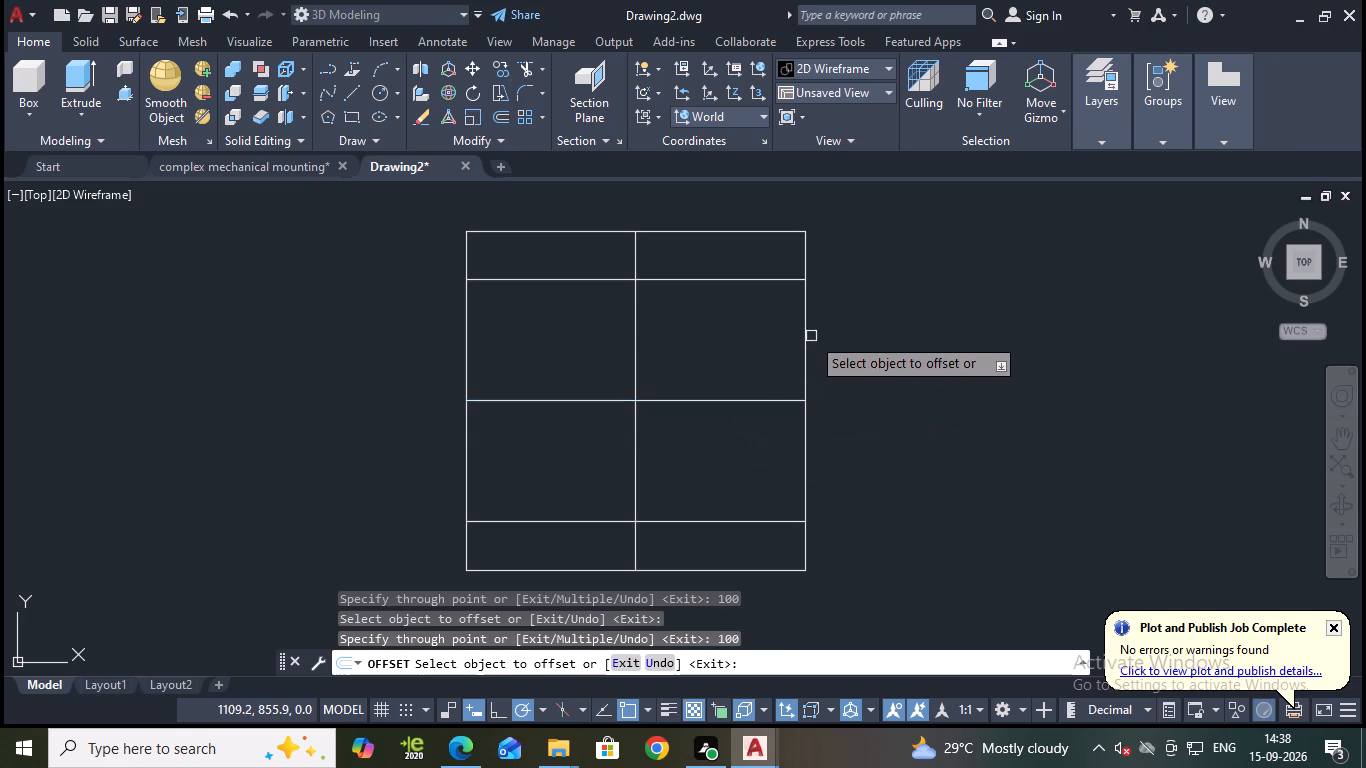
Offset the vertical centre line 100 mm to its right side.
click(631, 338)
text(100)
key(Return)
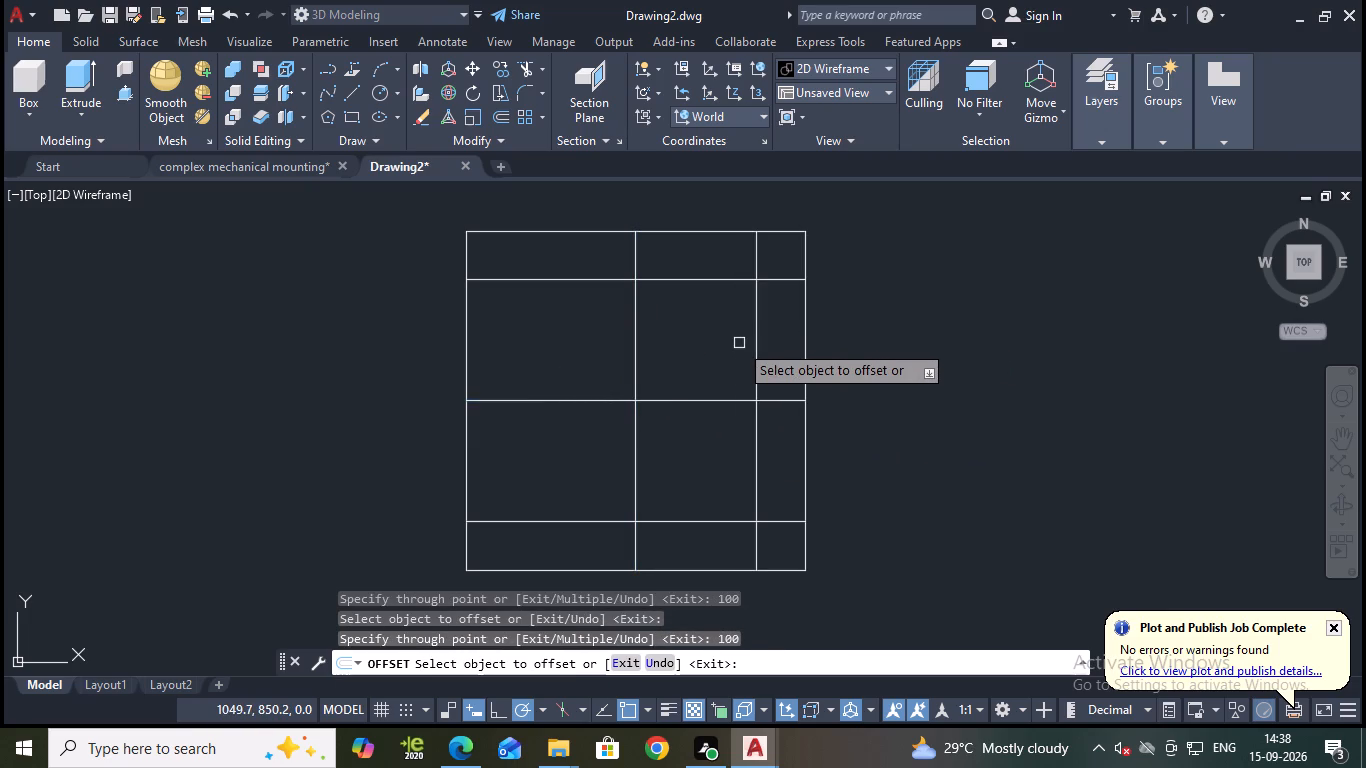
key(Escape)
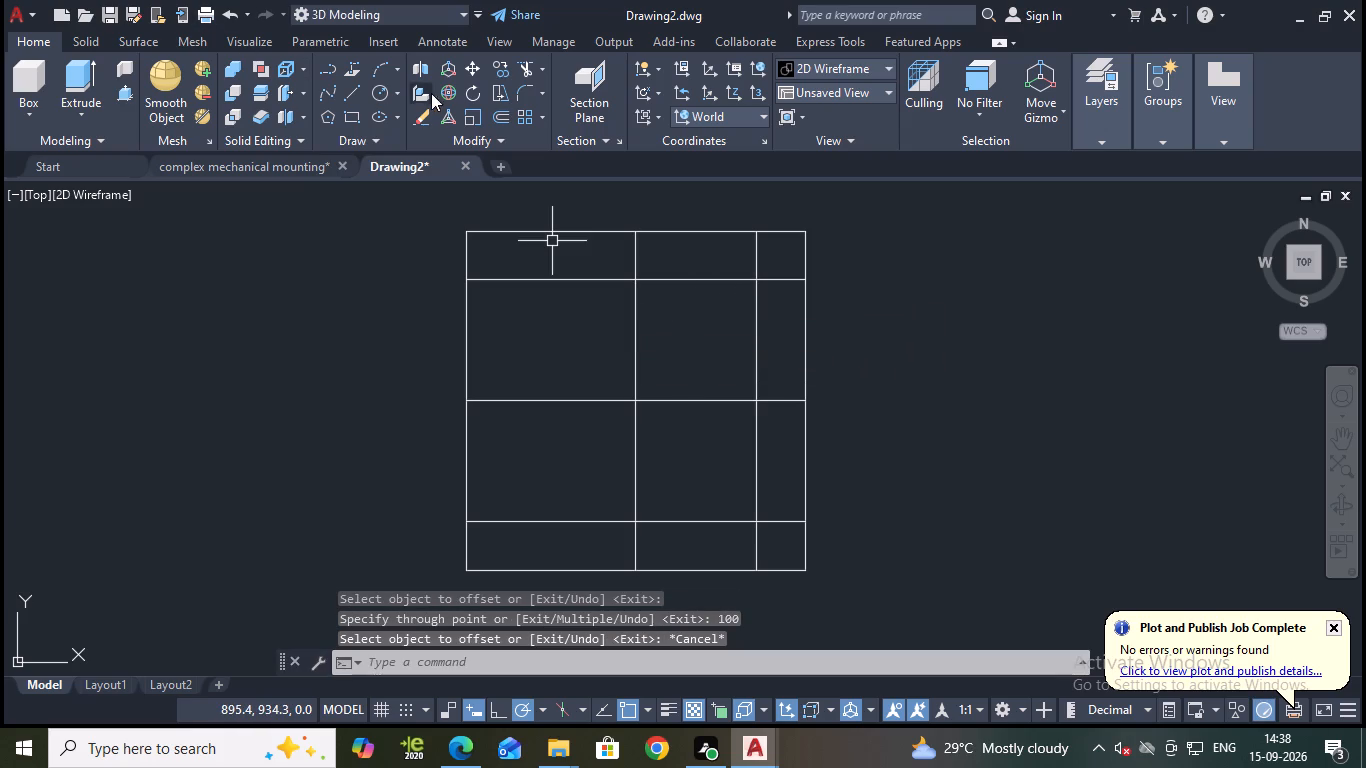
Draw an 80 mm diameter circle centred on the upper-right intersection of the offset lines.
click(374, 90)
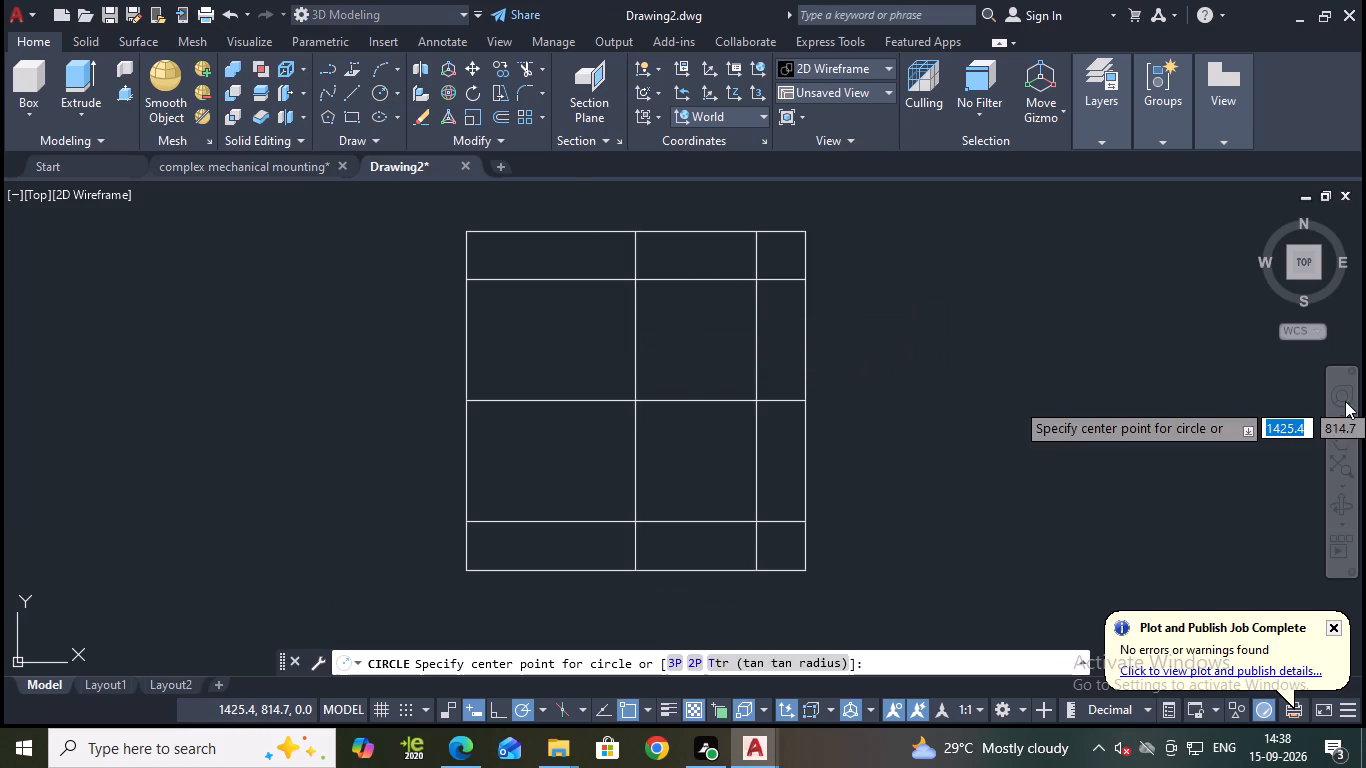
click(756, 280)
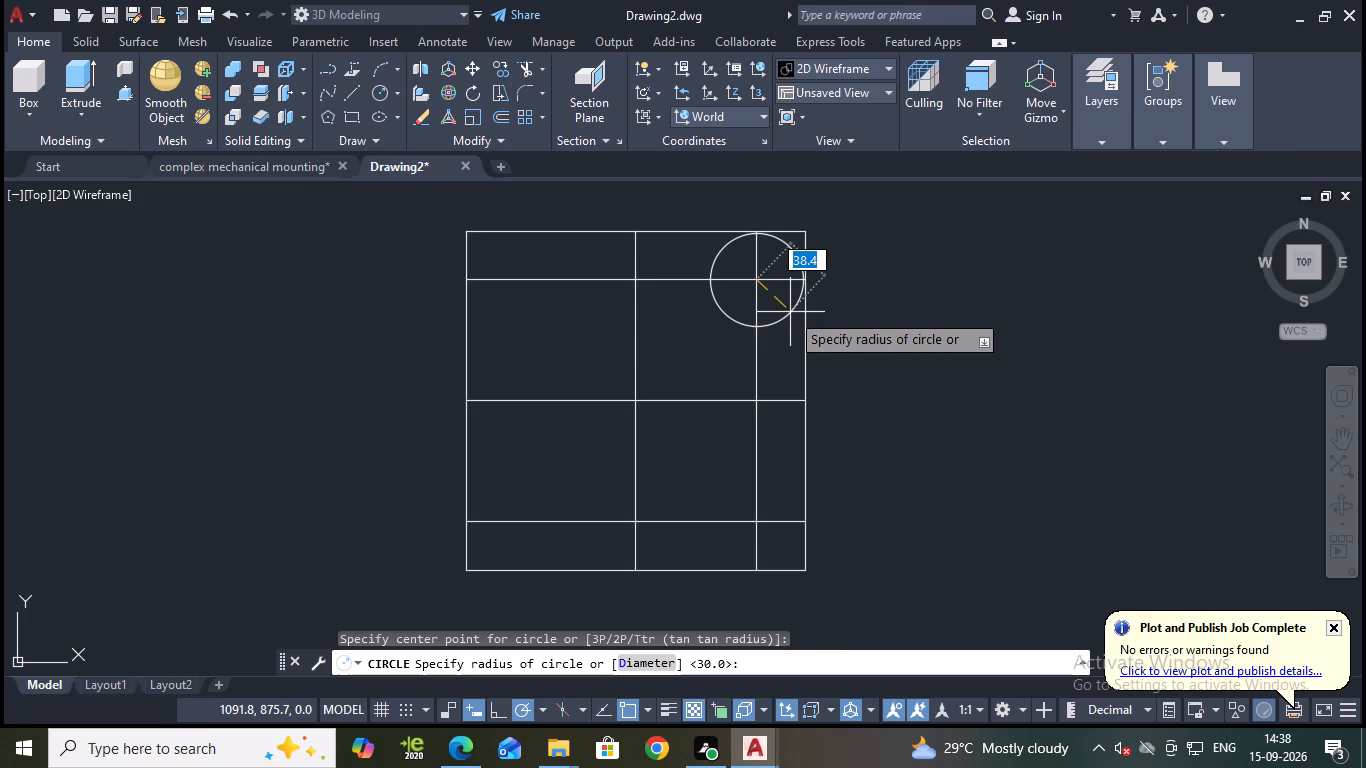
key(d)
key(Return)
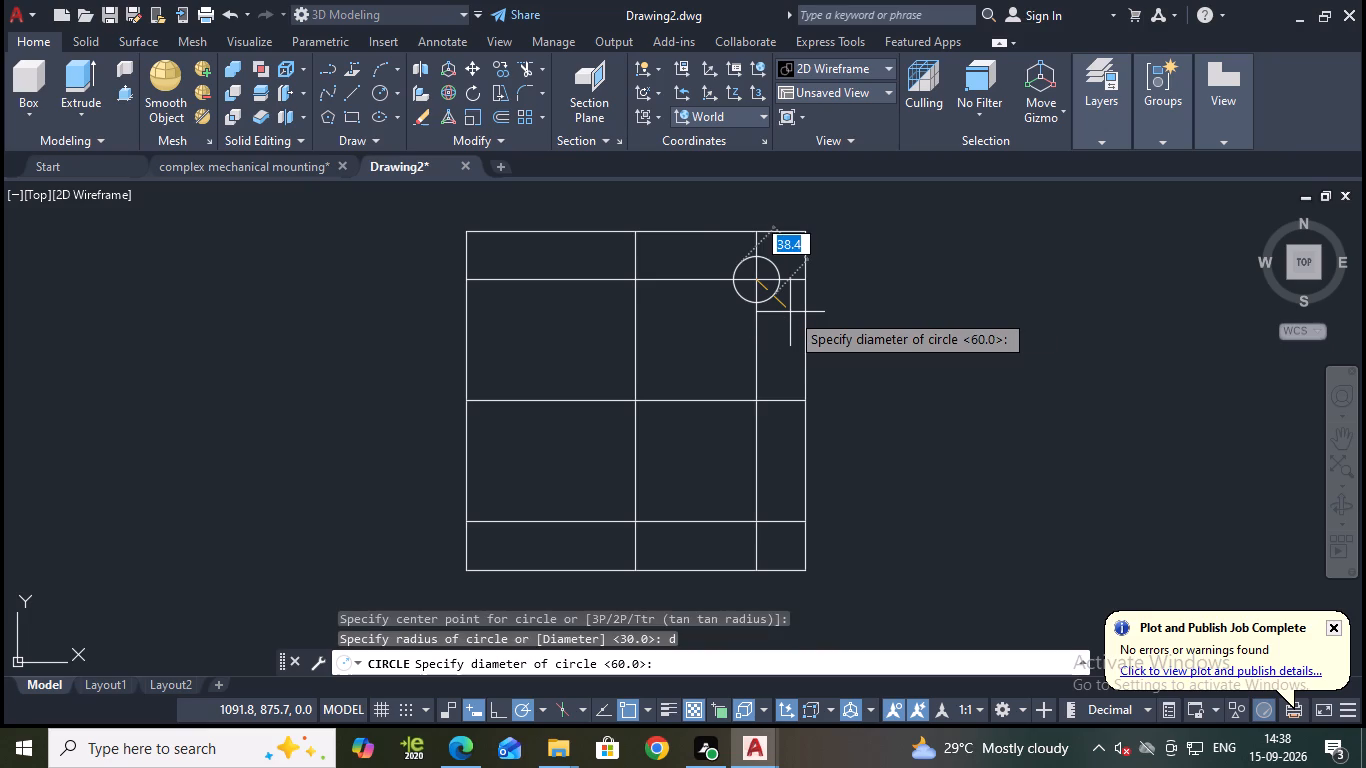
text(80)
key(Return)
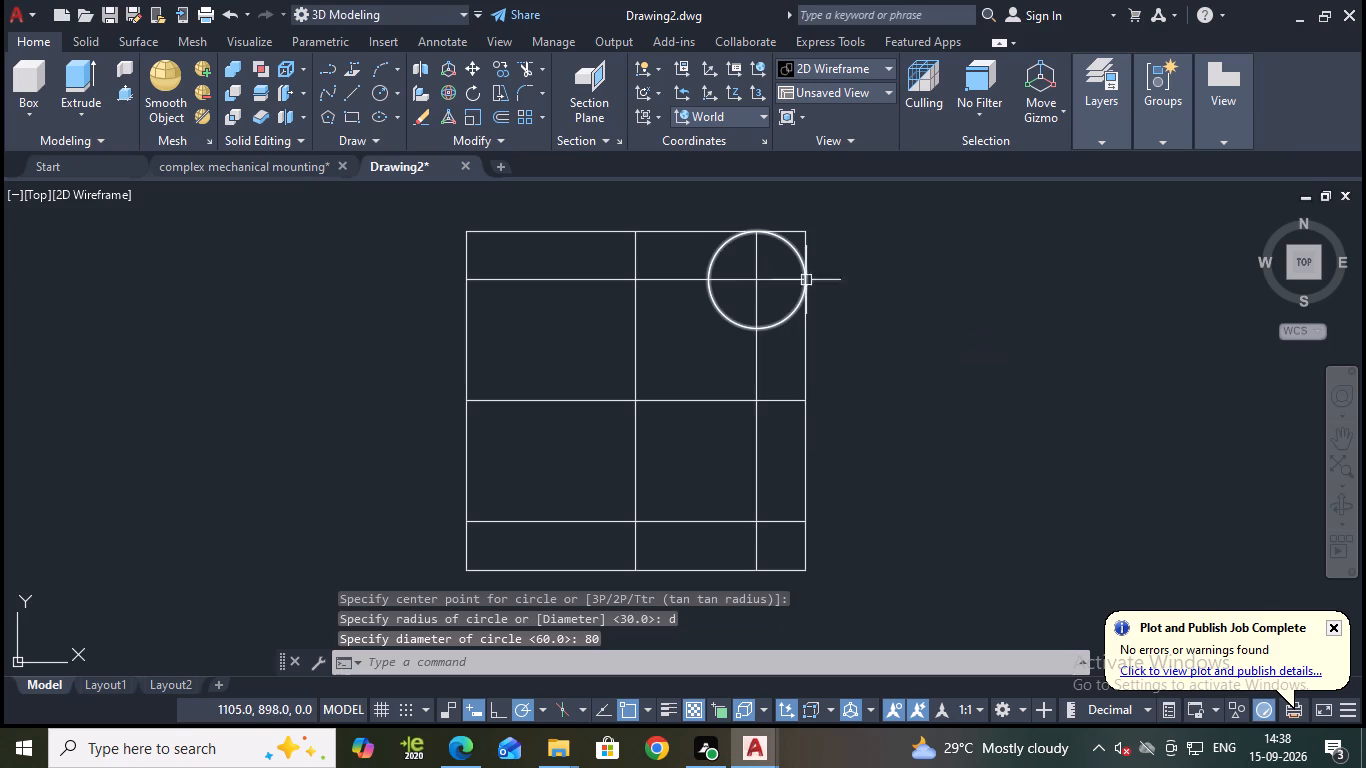
key(space)
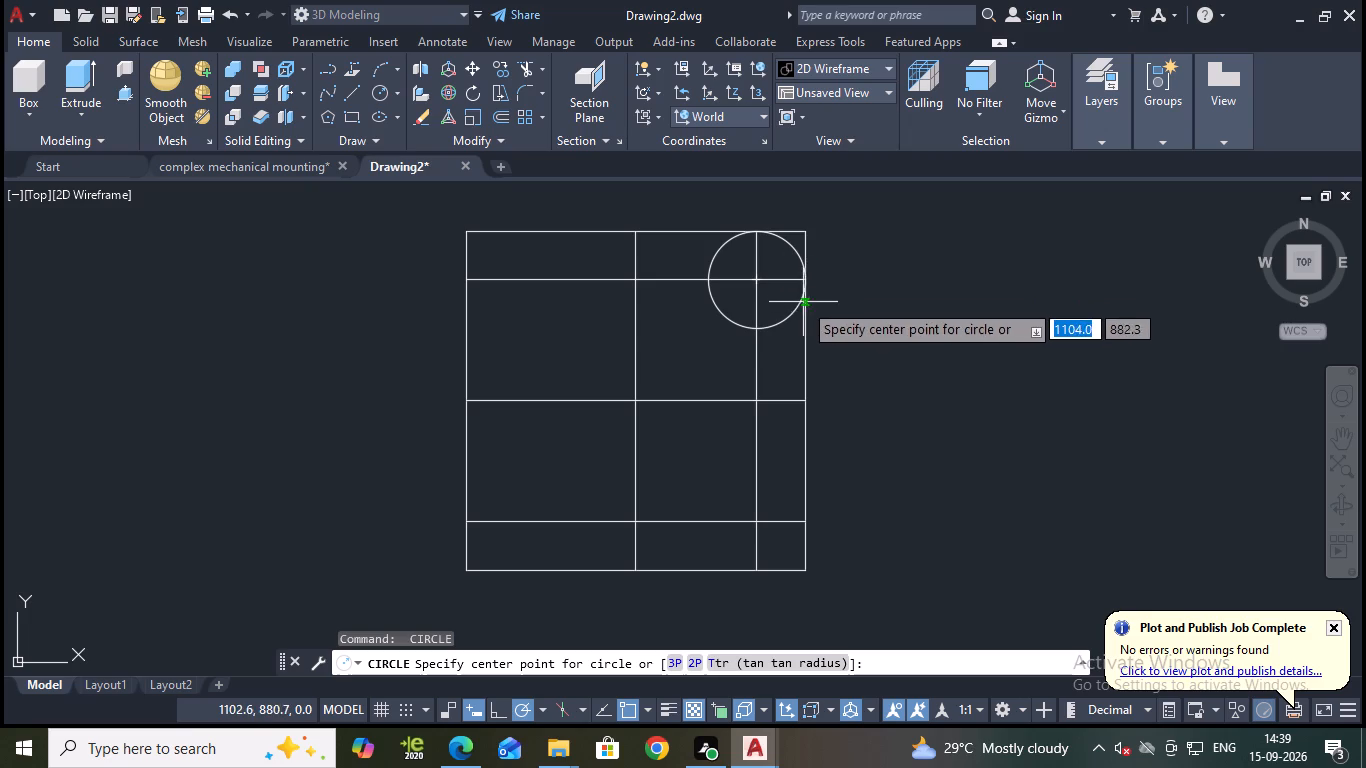
key(Escape)
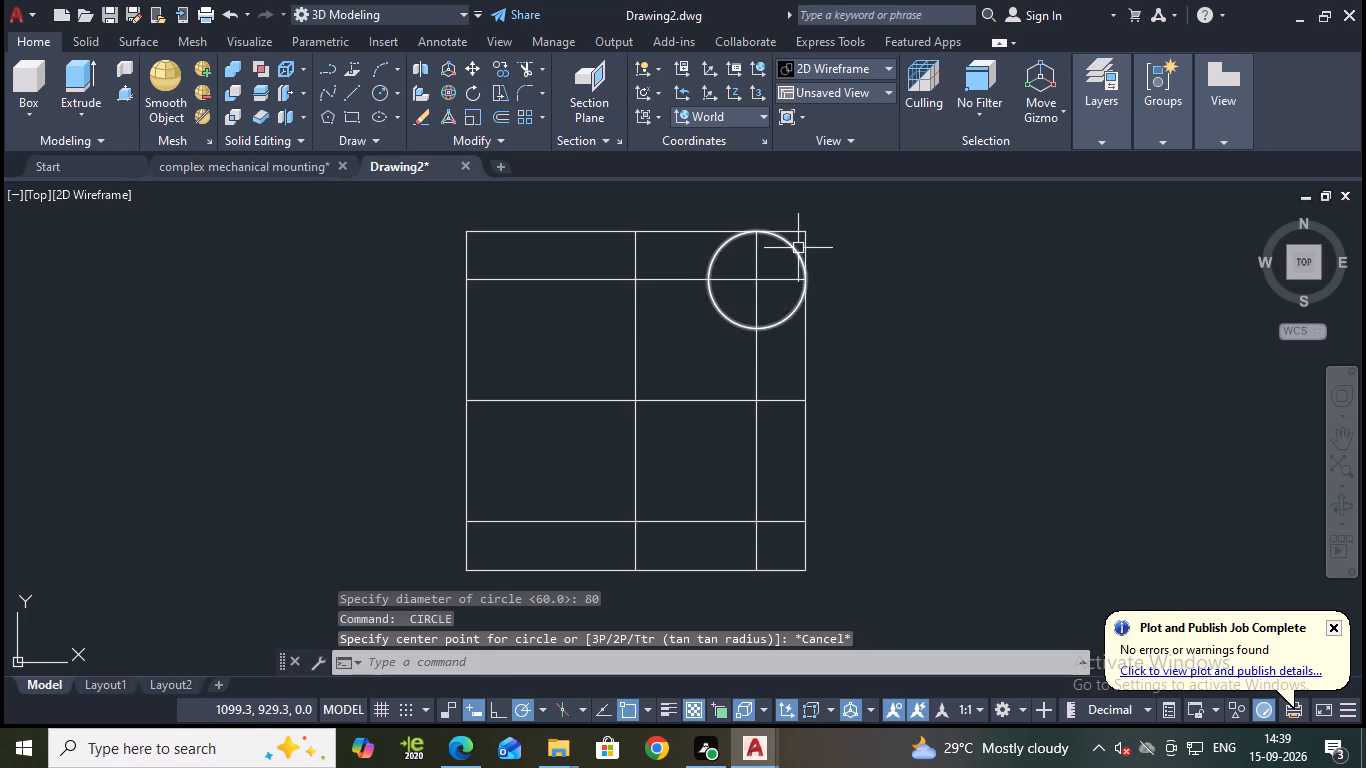
Copy the circle from its centre to 100 mm and 200 mm left along the upper offset line.
click(798, 248)
key(c)
key(o)
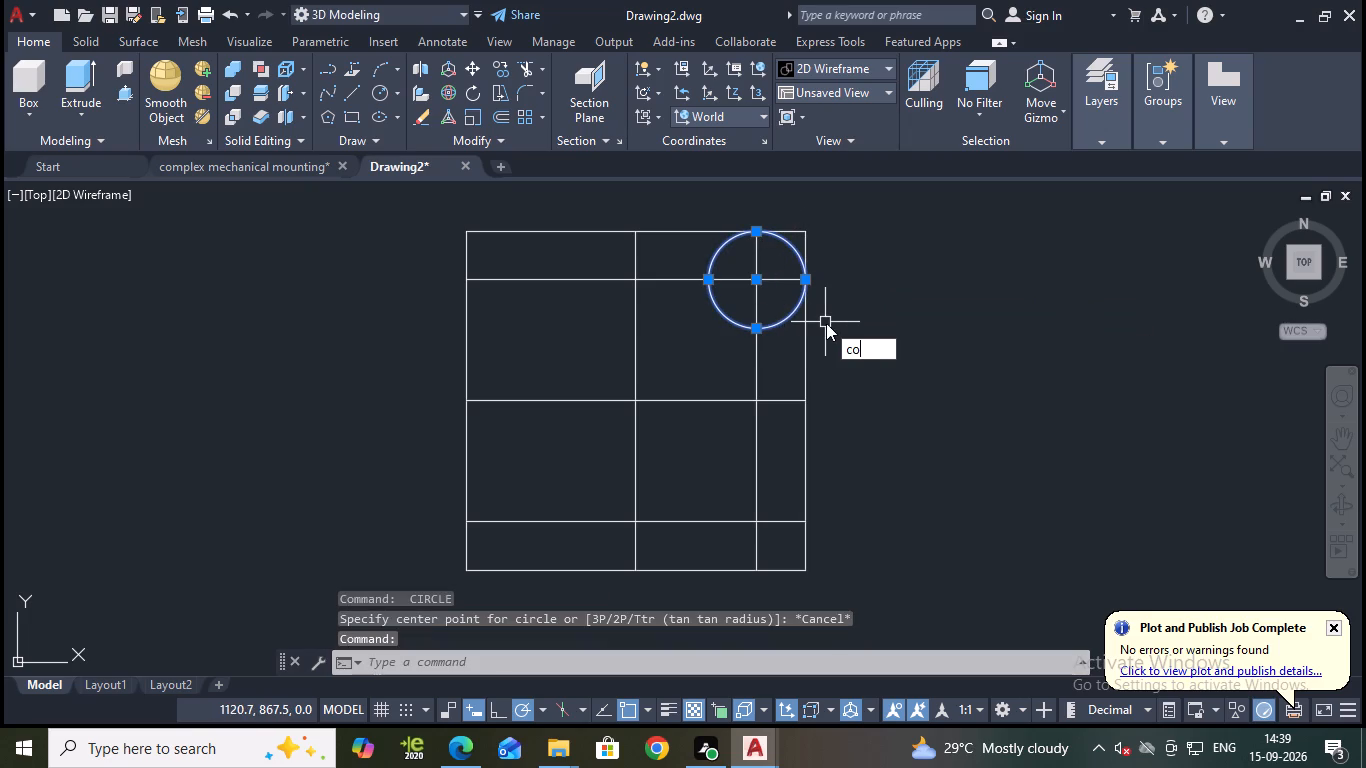
key(Return)
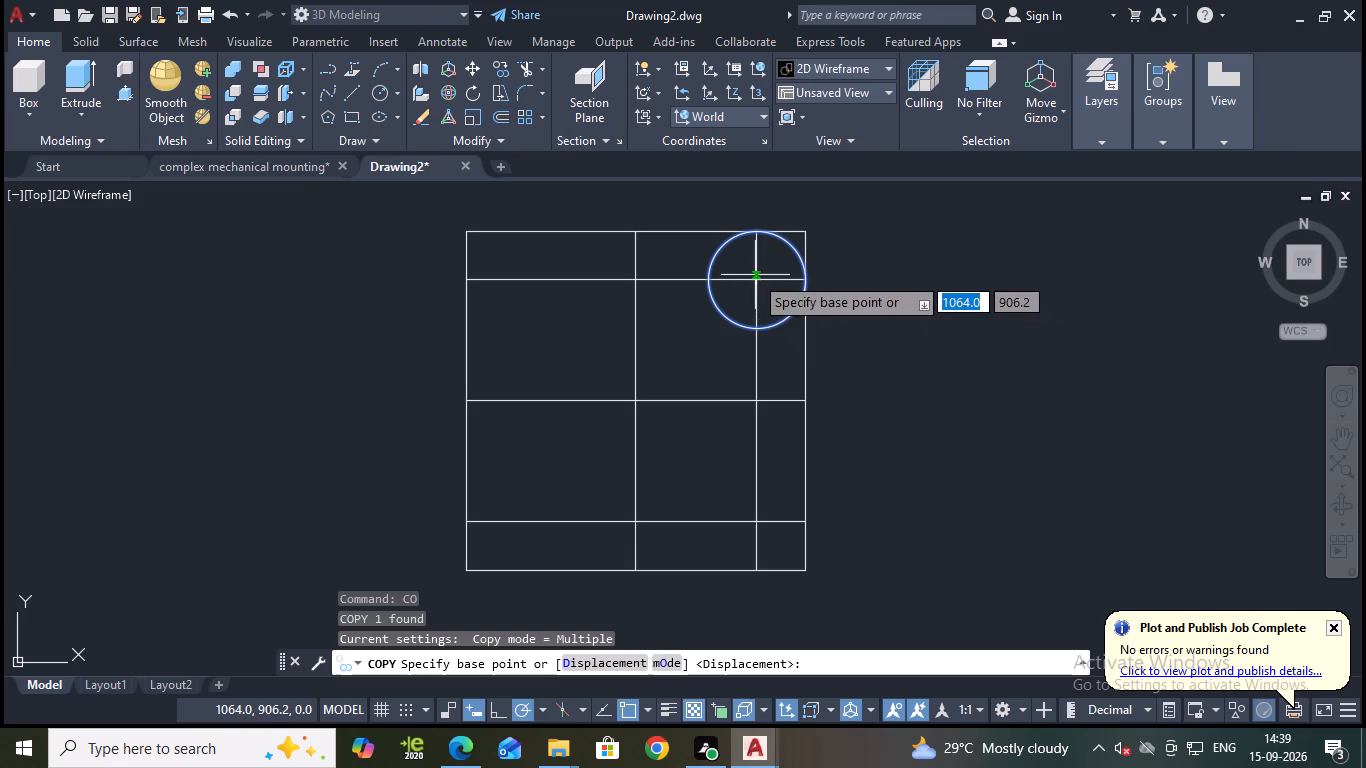
click(754, 282)
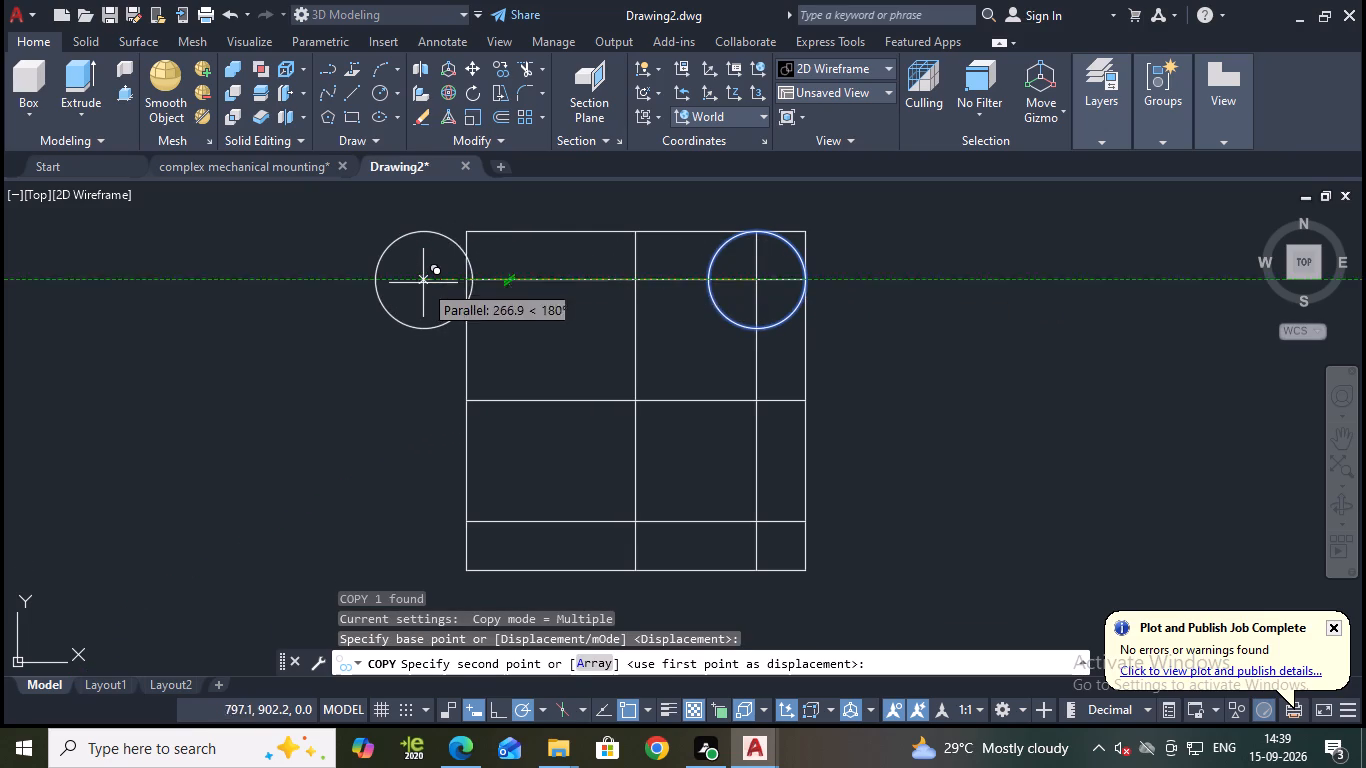
text(100)
key(Return)
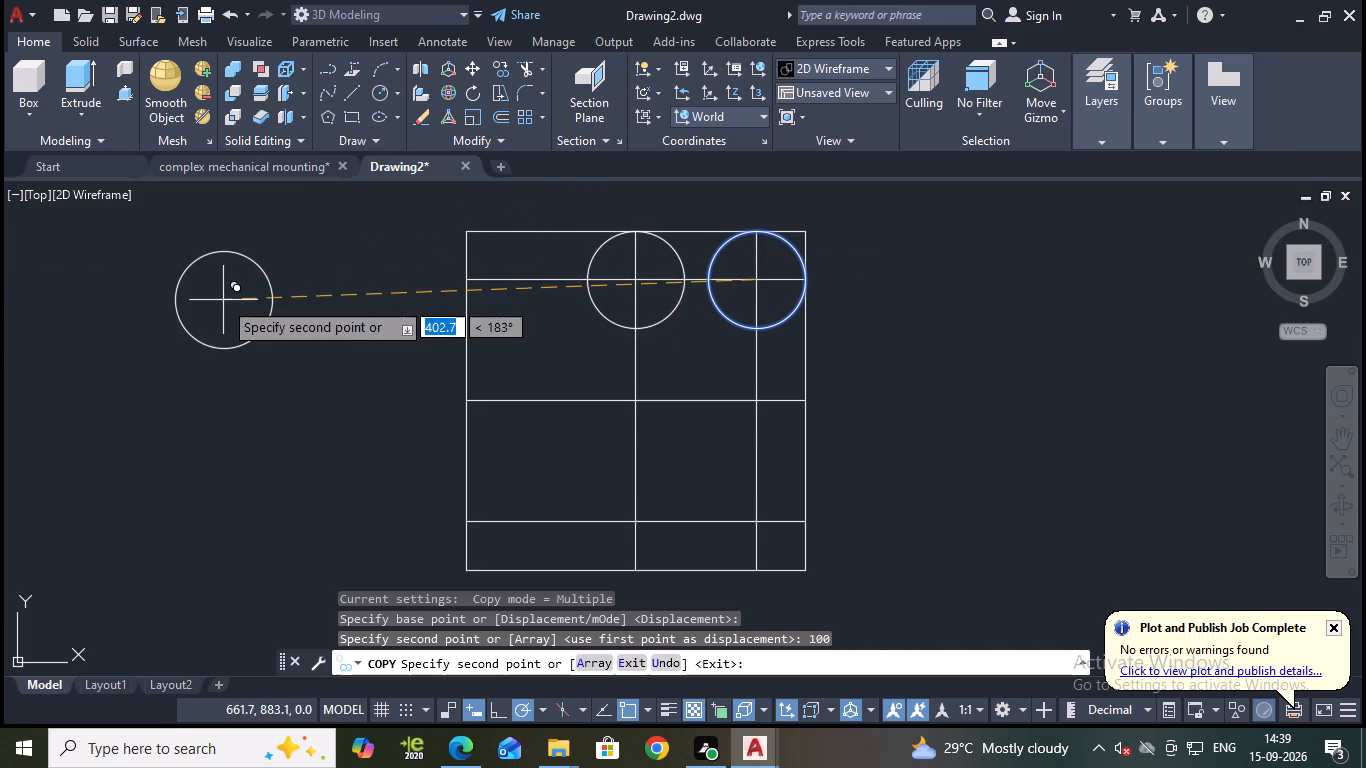
text(200)
key(Return)
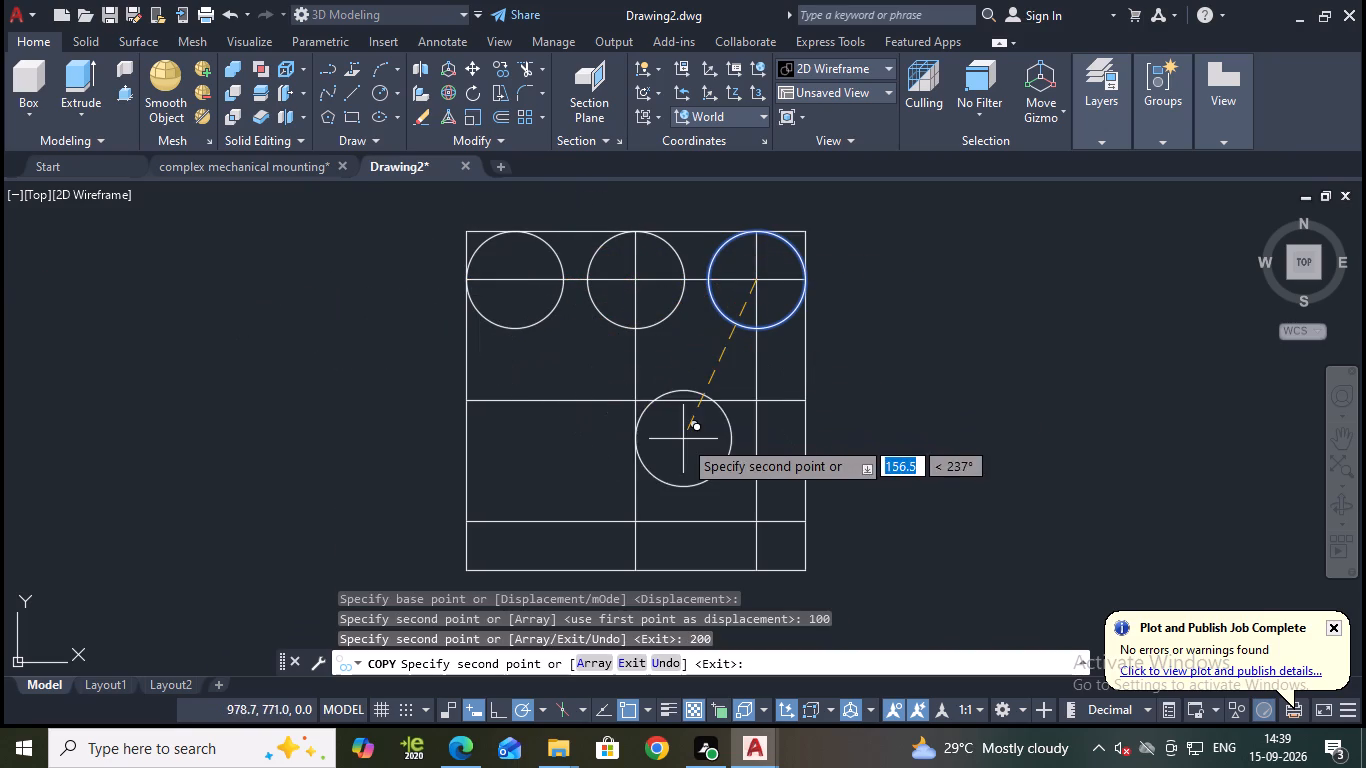
Place another copy of the circle 200 mm straight below the upper-right one, and end the copying.
scroll(968, 621, down, 1)
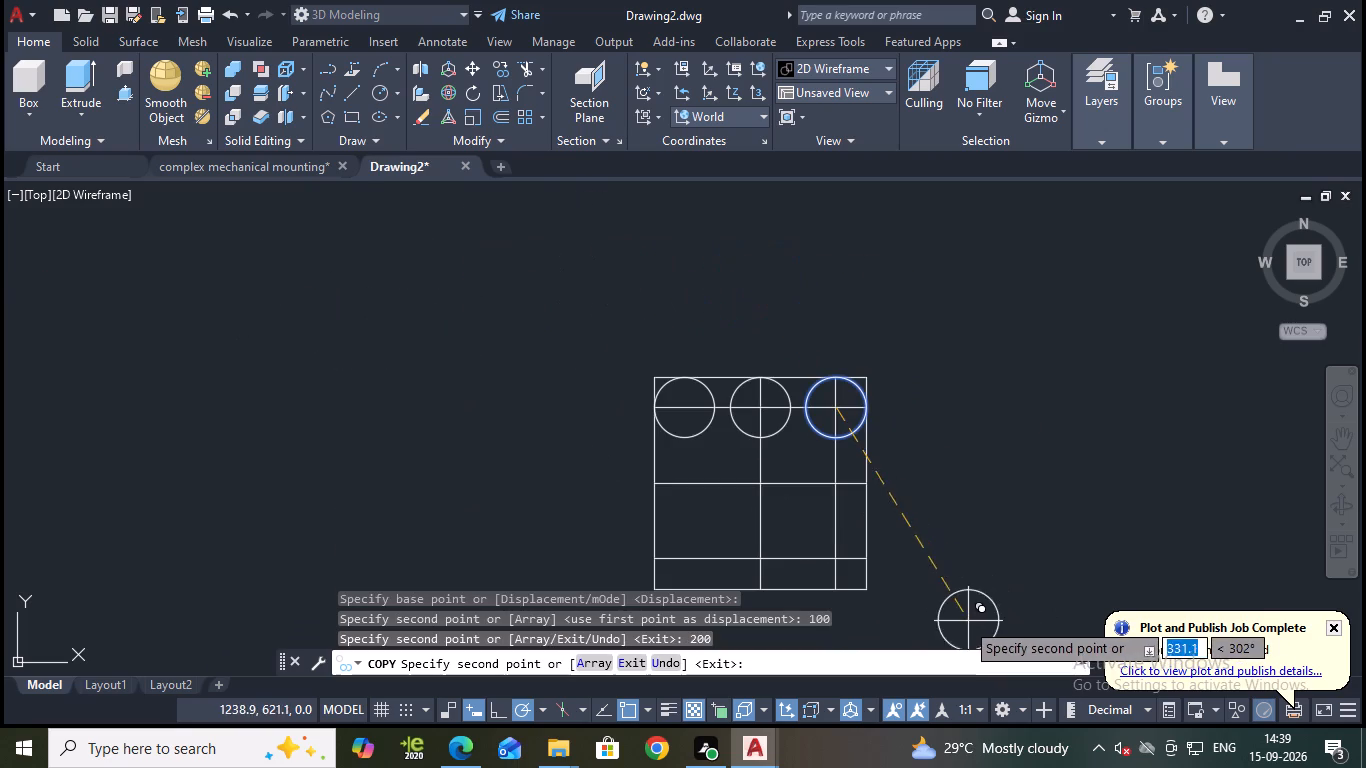
middle_drag(937, 602, 822, 365)
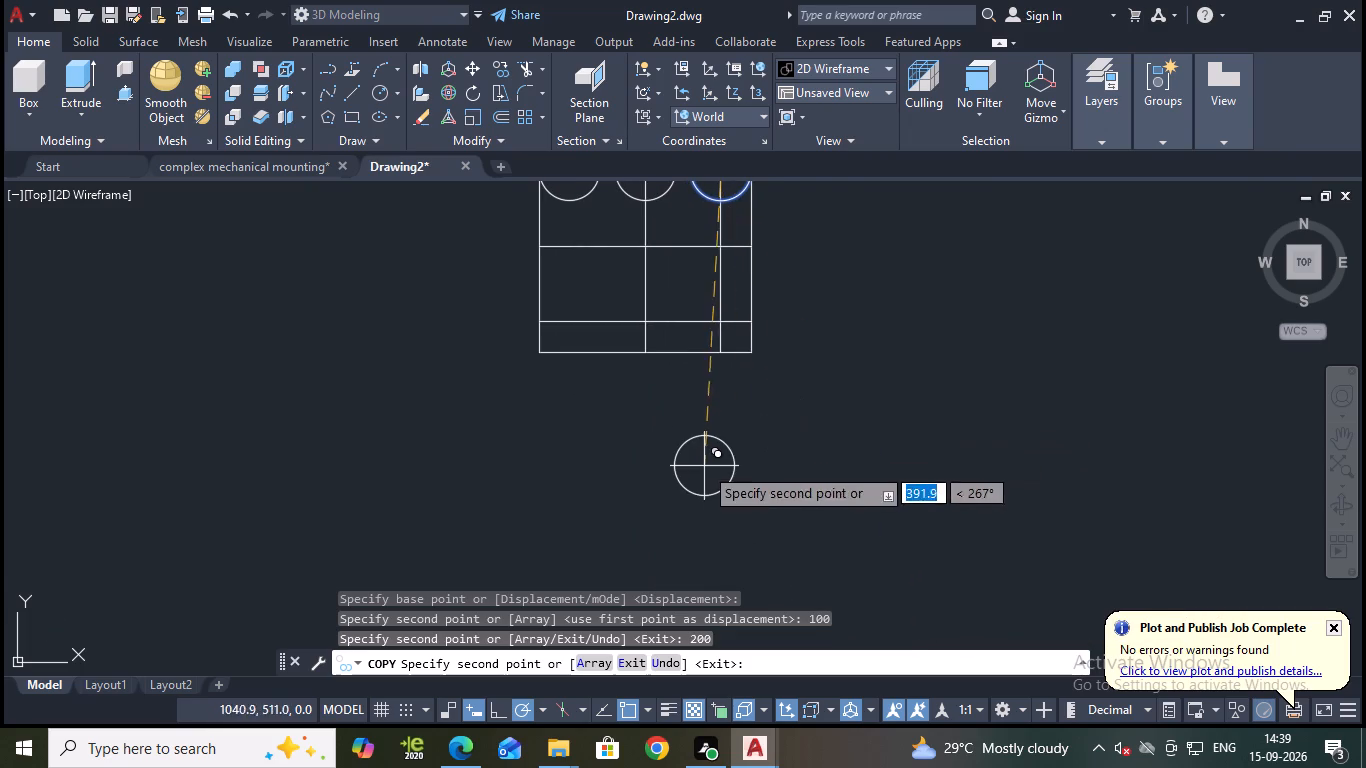
key(2)
text(00)
key(Return)
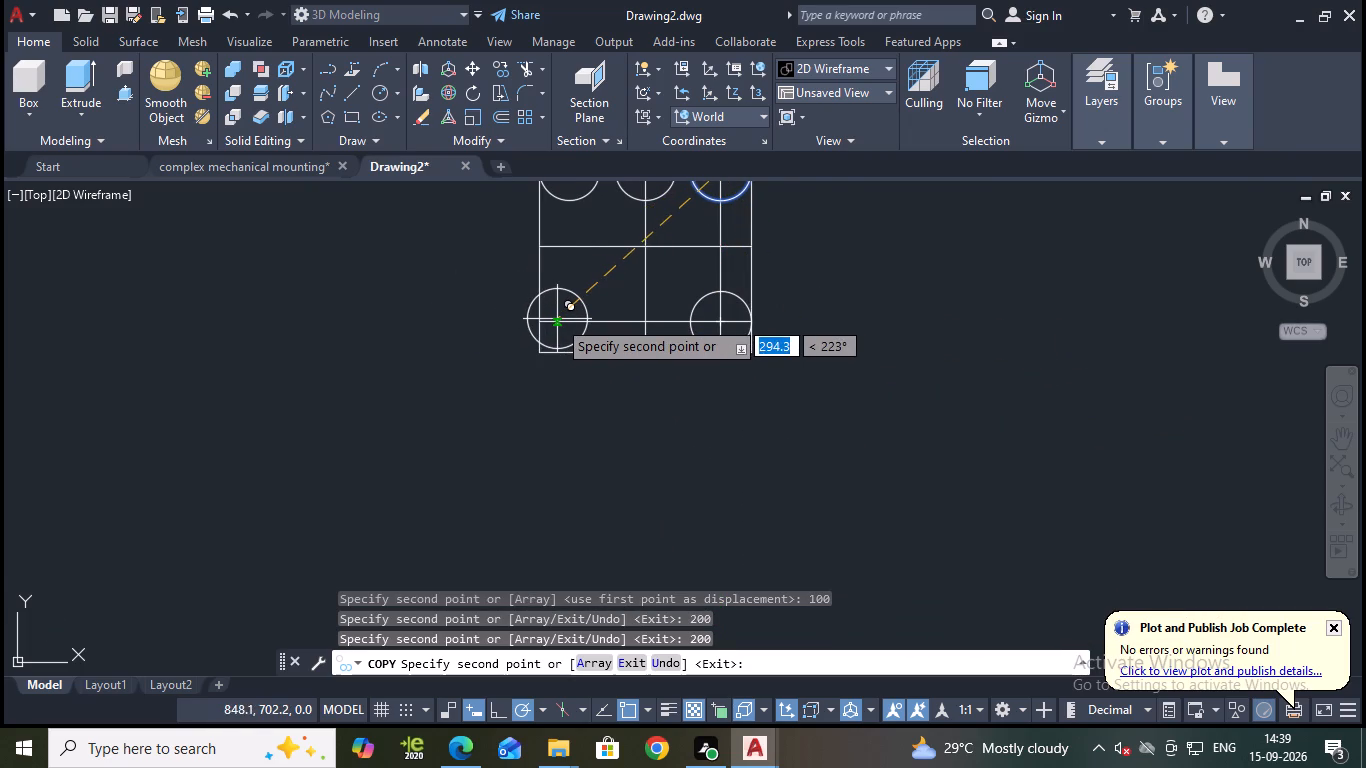
middle_drag(607, 398, 634, 461)
key(Escape)
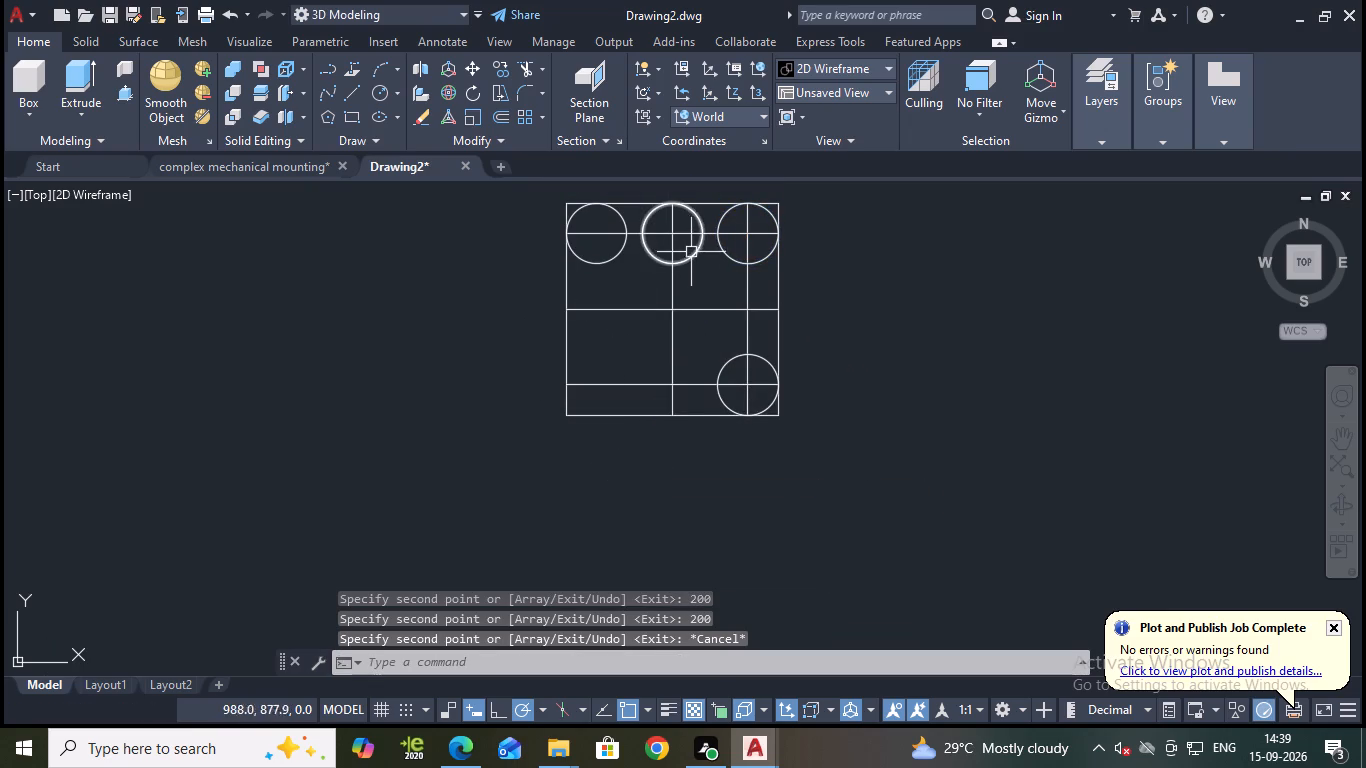
Erase the middle circle at the top of the vertical centre line.
click(699, 266)
click(695, 268)
click(692, 254)
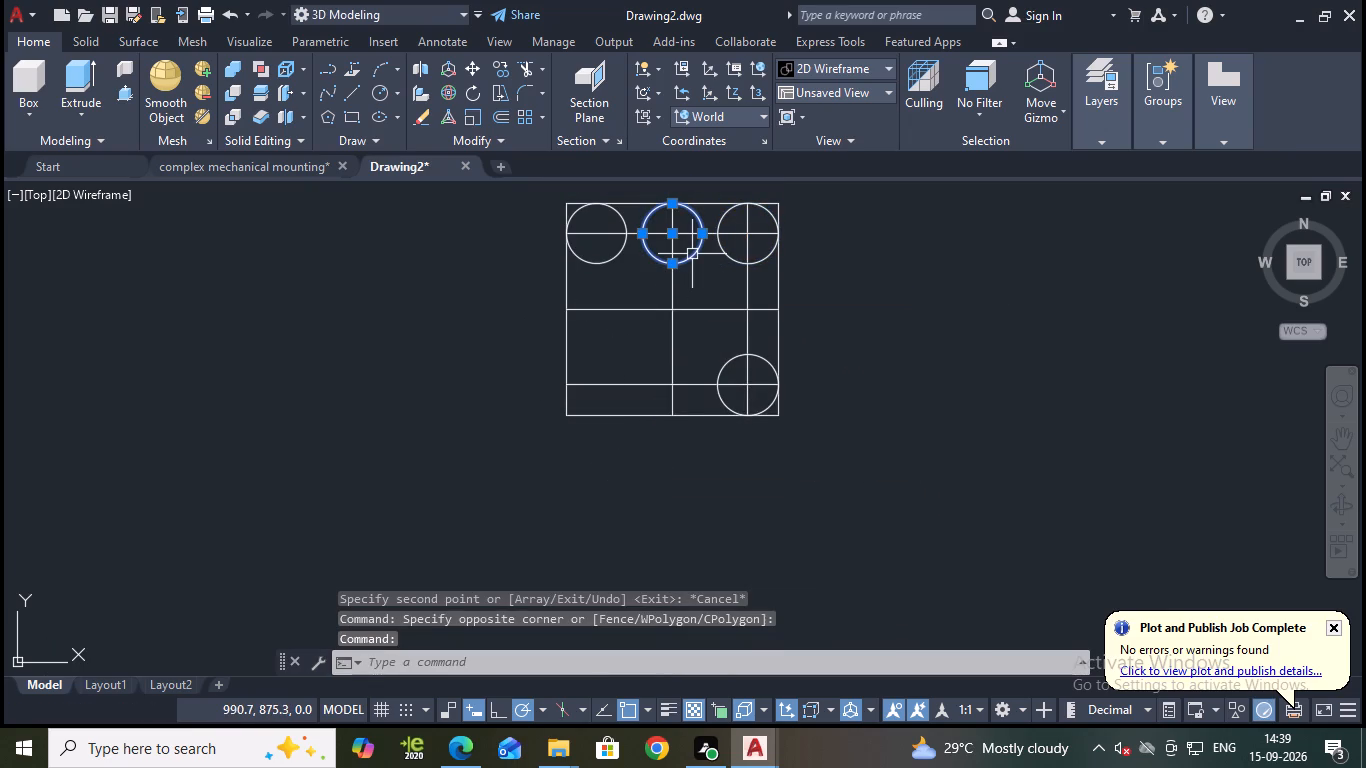
key(e)
key(Return)
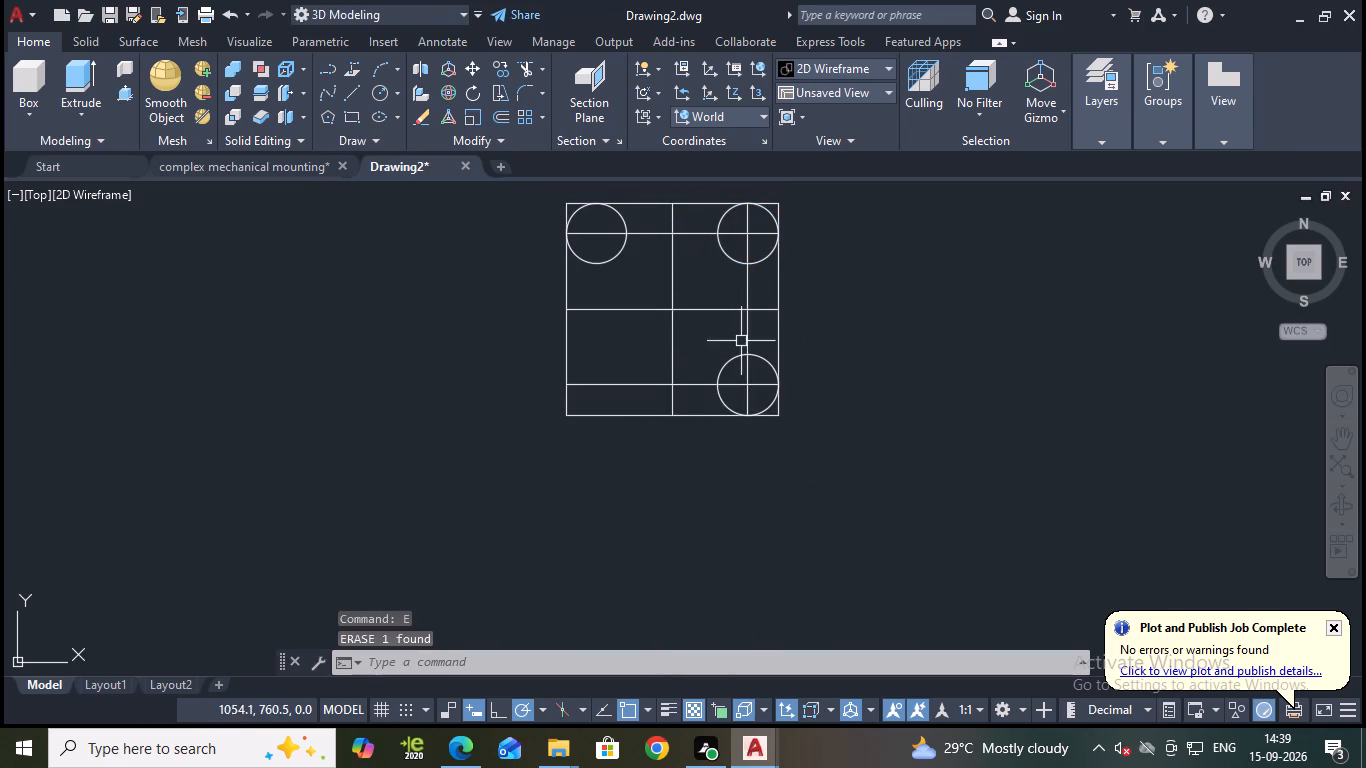
Copy the lower-right circle from its centre 200 mm to the left along the lower offset line.
click(716, 373)
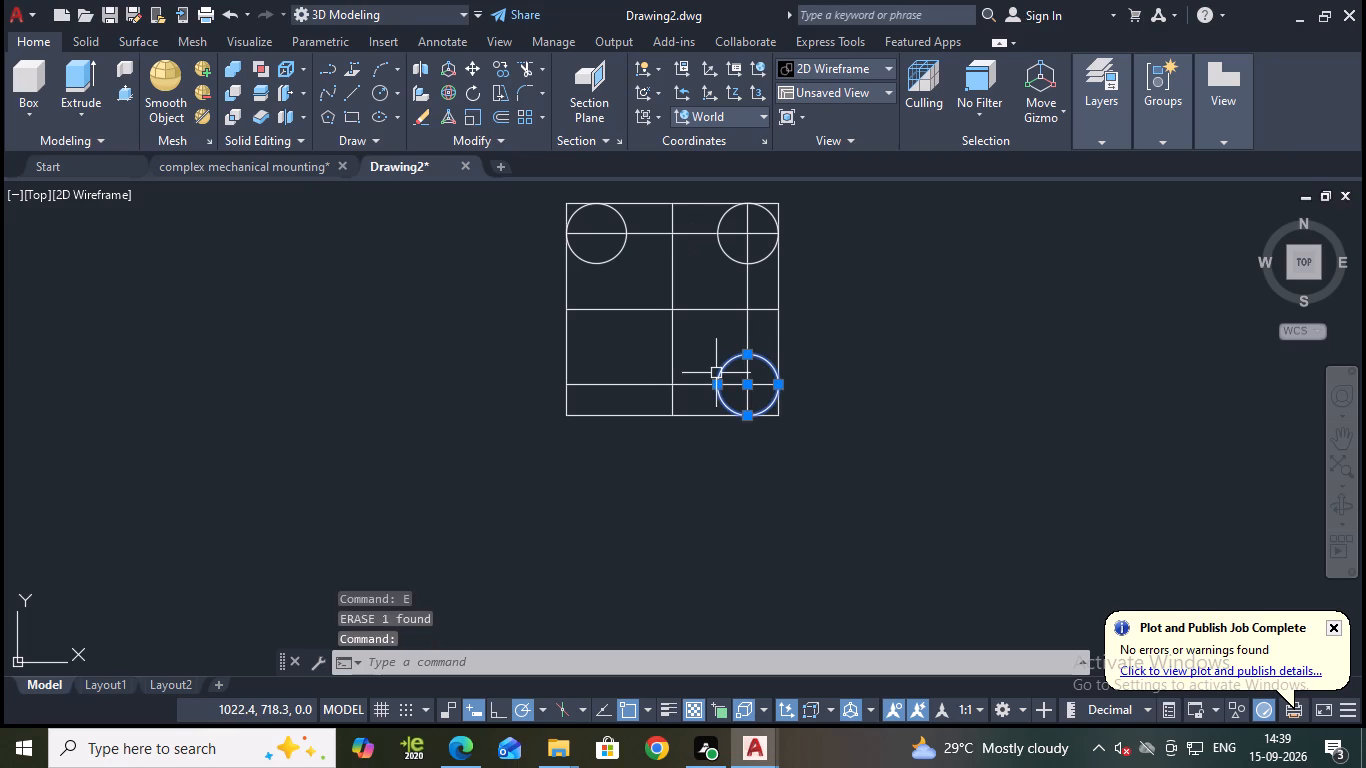
key(c)
key(o)
key(Return)
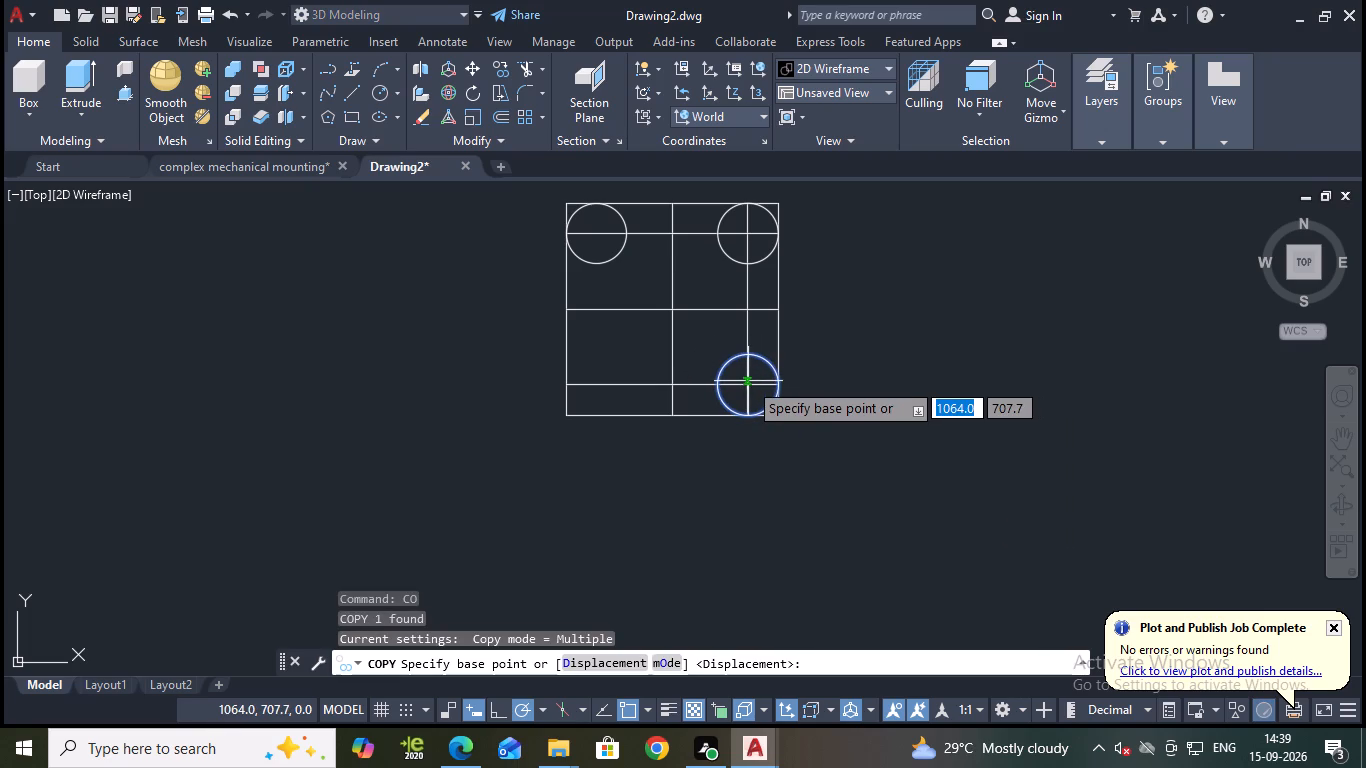
scroll(748, 380, up, 1)
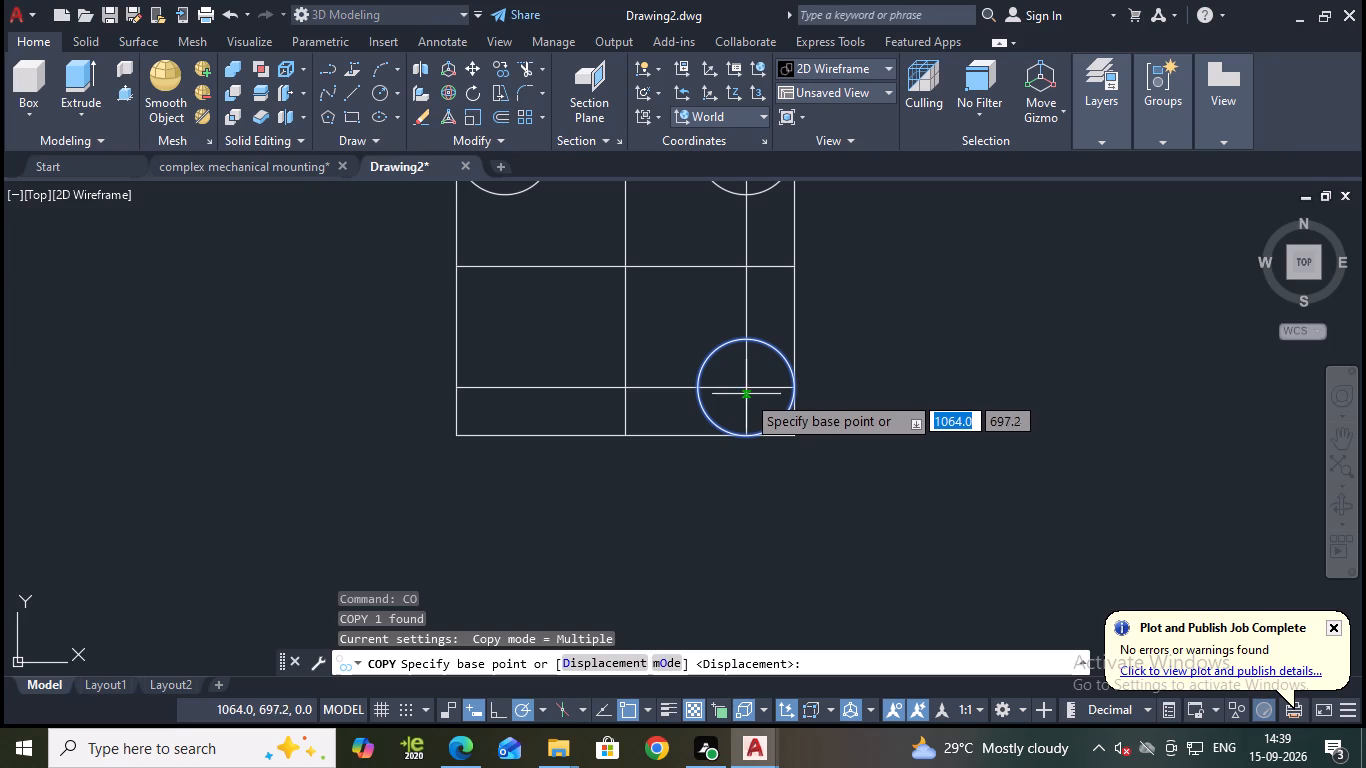
click(747, 387)
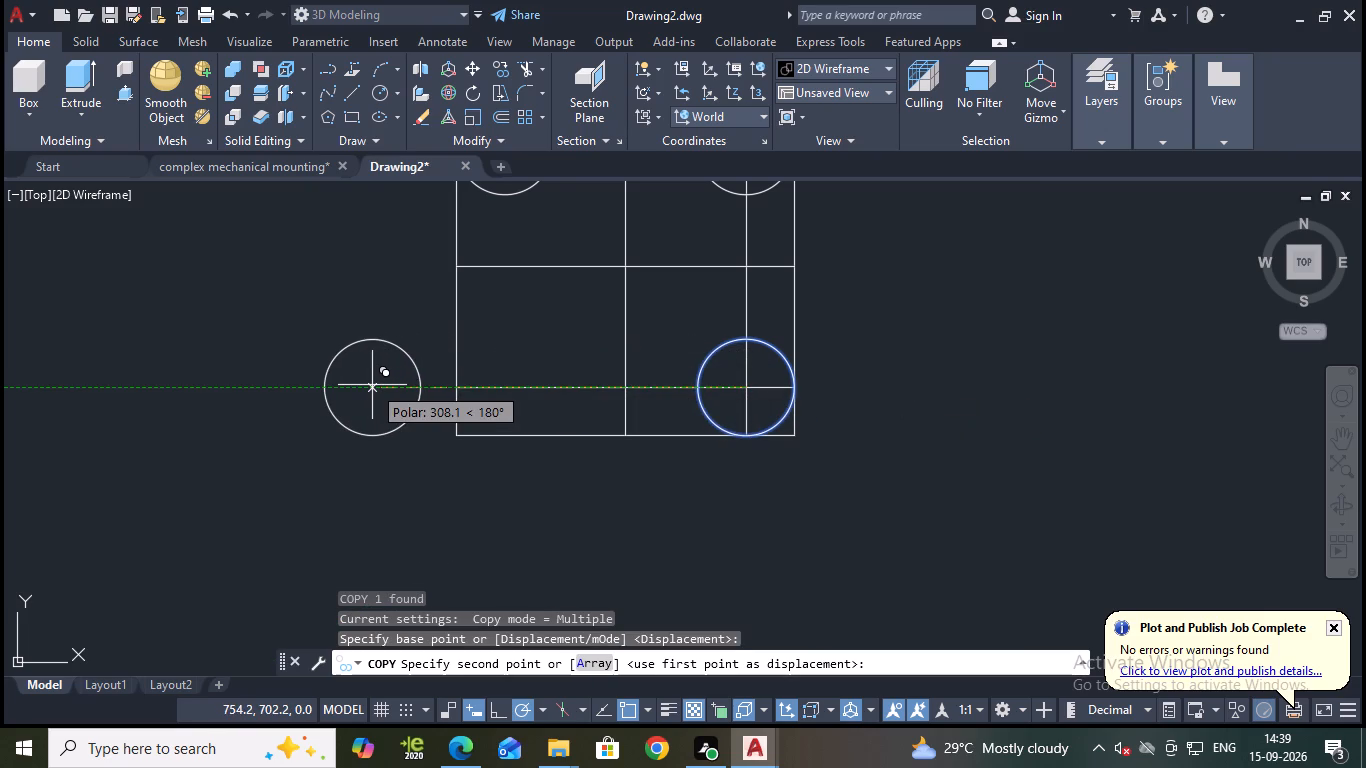
text(200)
key(Return)
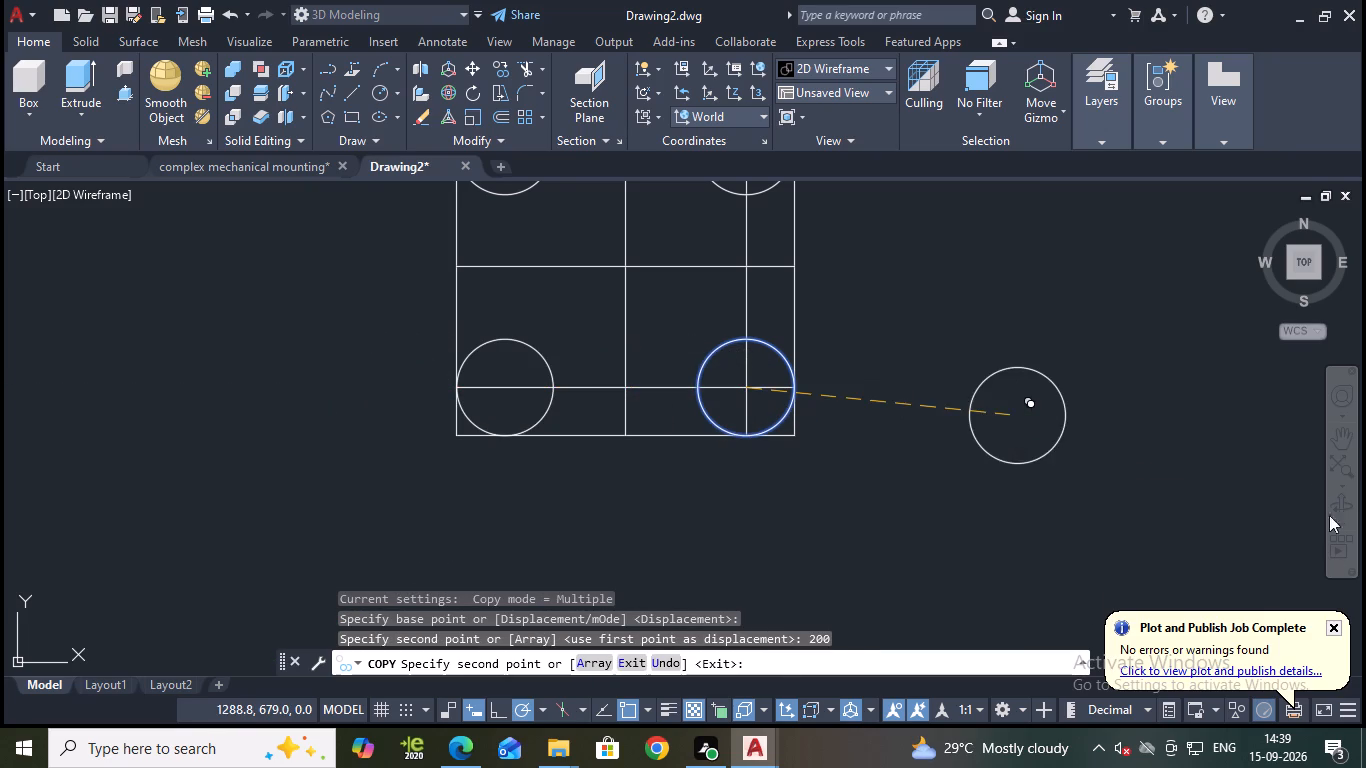
key(Escape)
Trim away the square's four sharp corners that lie outside the corner circles.
middle_drag(909, 377, 926, 404)
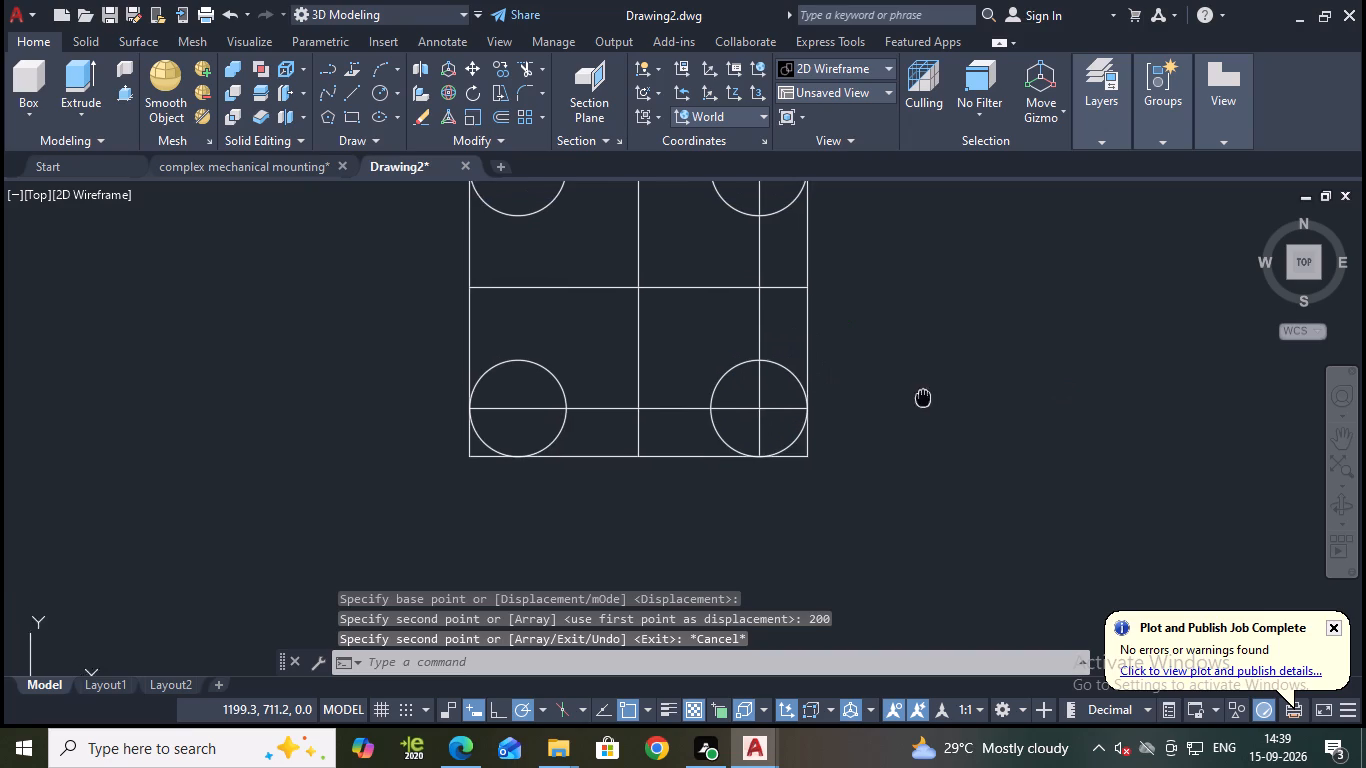
key(t)
key(r)
key(Return)
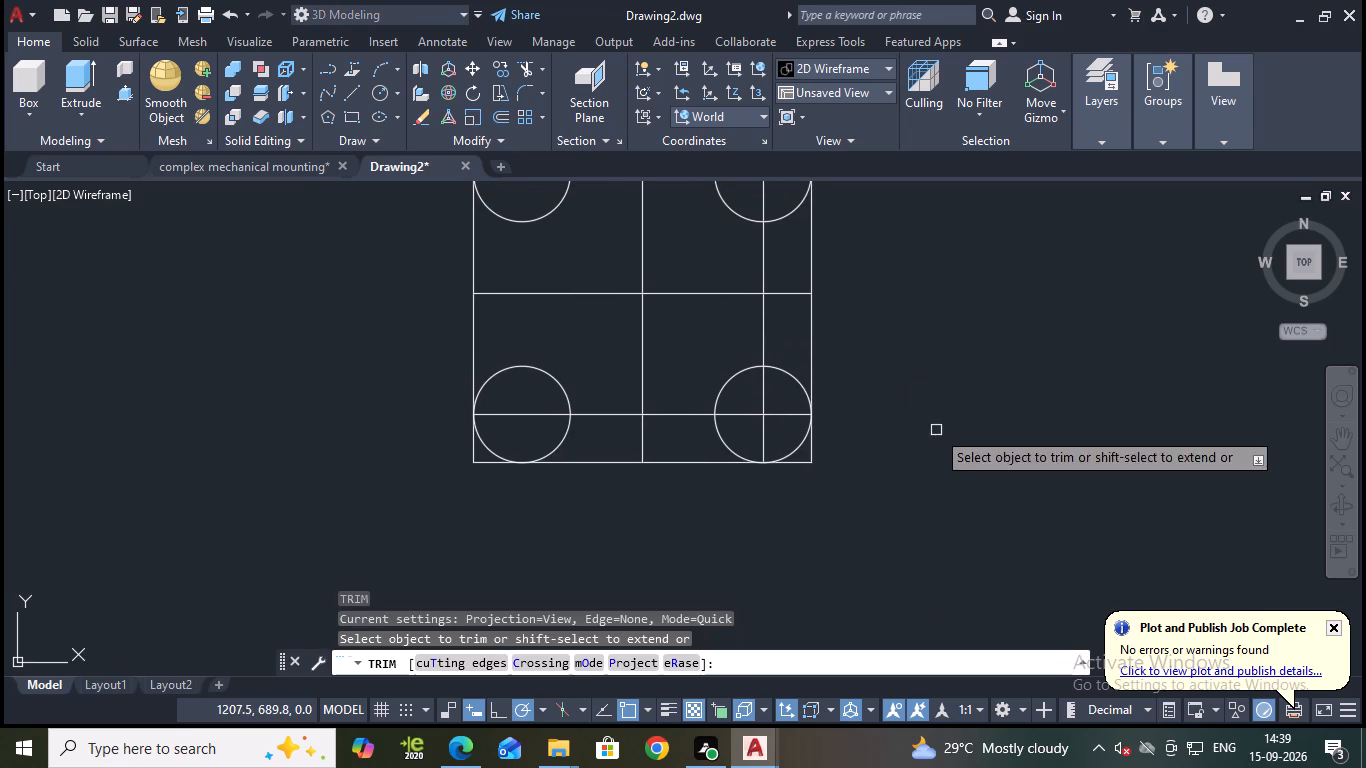
click(797, 467)
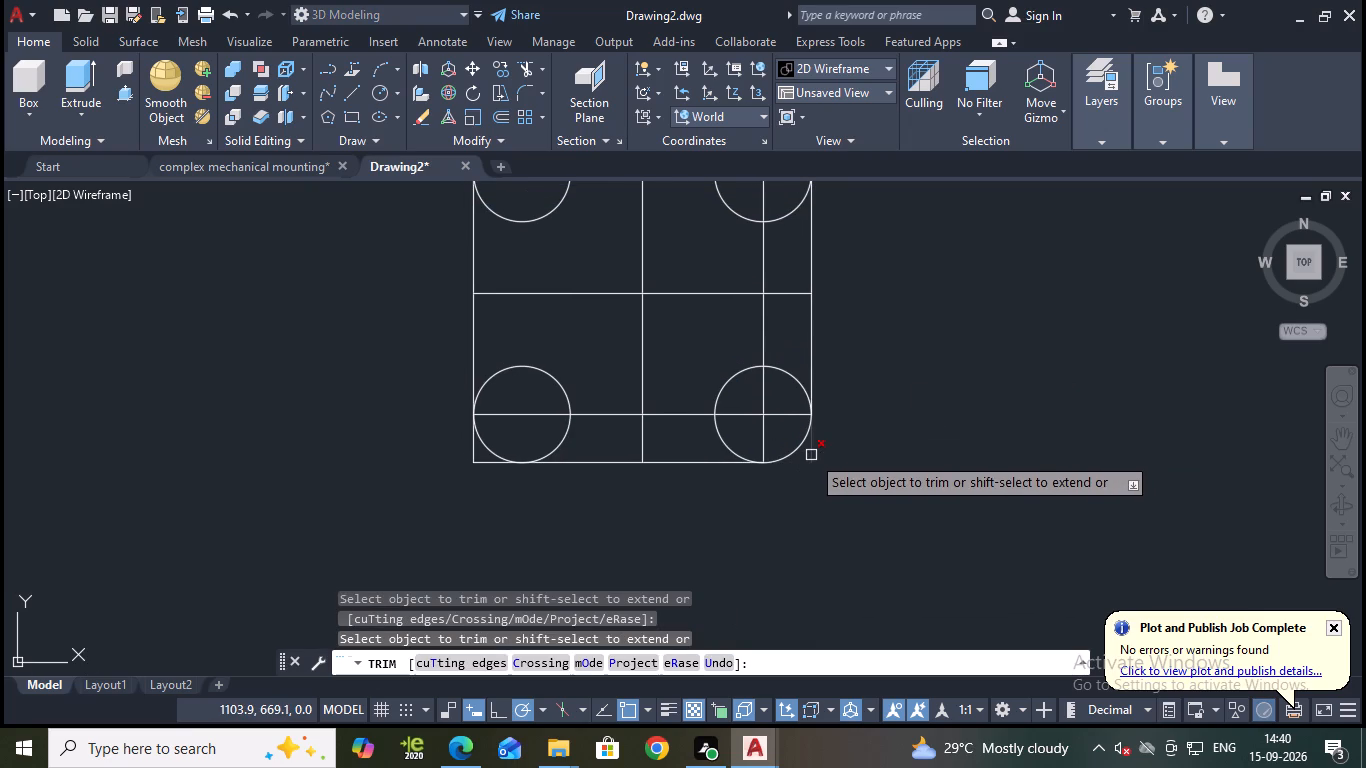
click(811, 455)
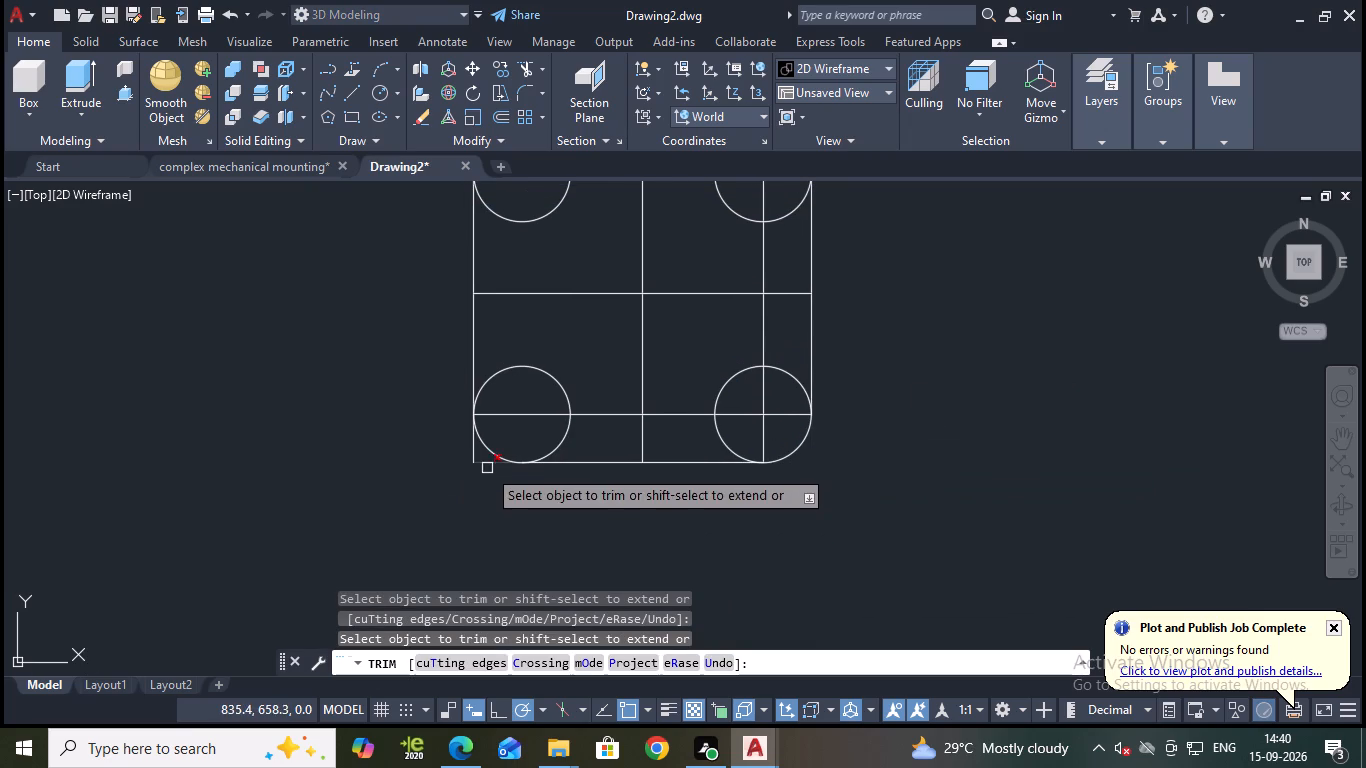
click(487, 468)
click(471, 455)
middle_drag(441, 424, 440, 542)
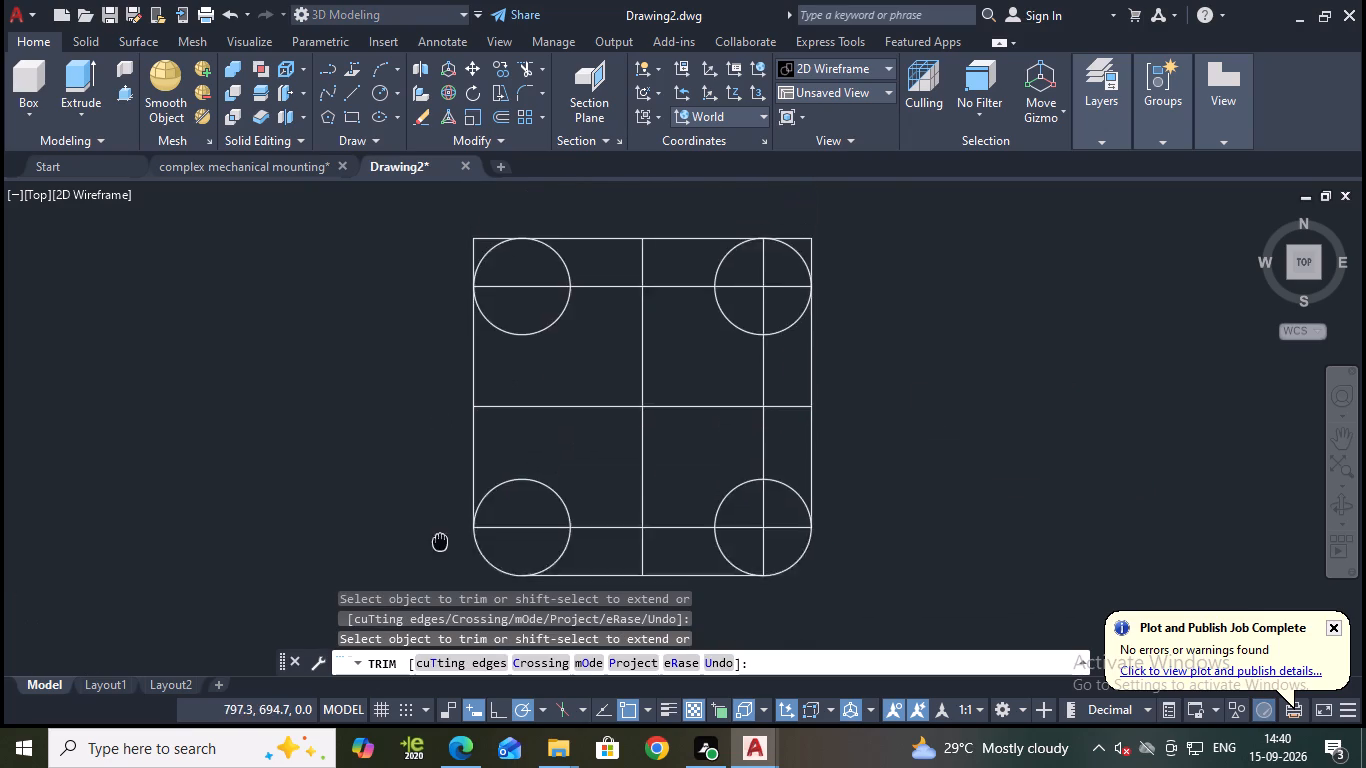
scroll(437, 539, up, 1)
middle_drag(470, 298, 406, 440)
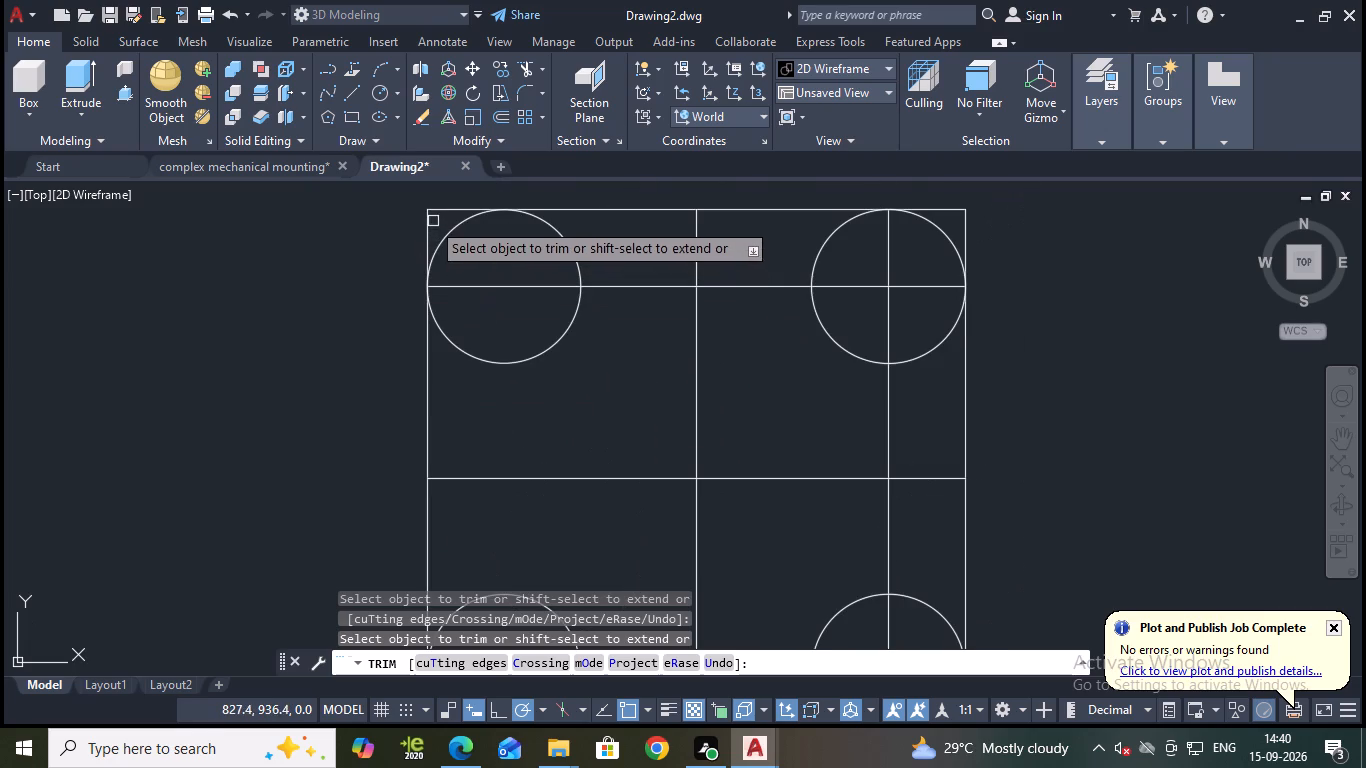
click(427, 217)
click(435, 212)
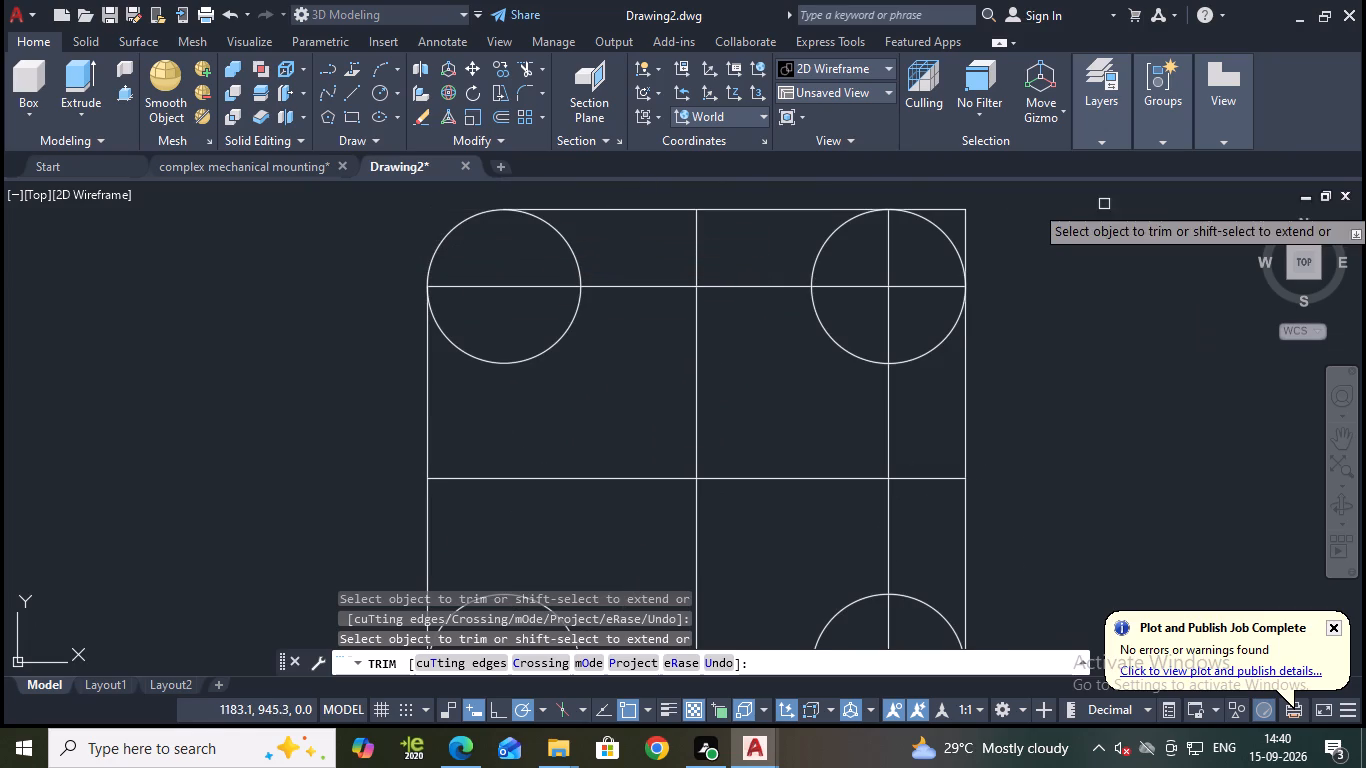
click(950, 209)
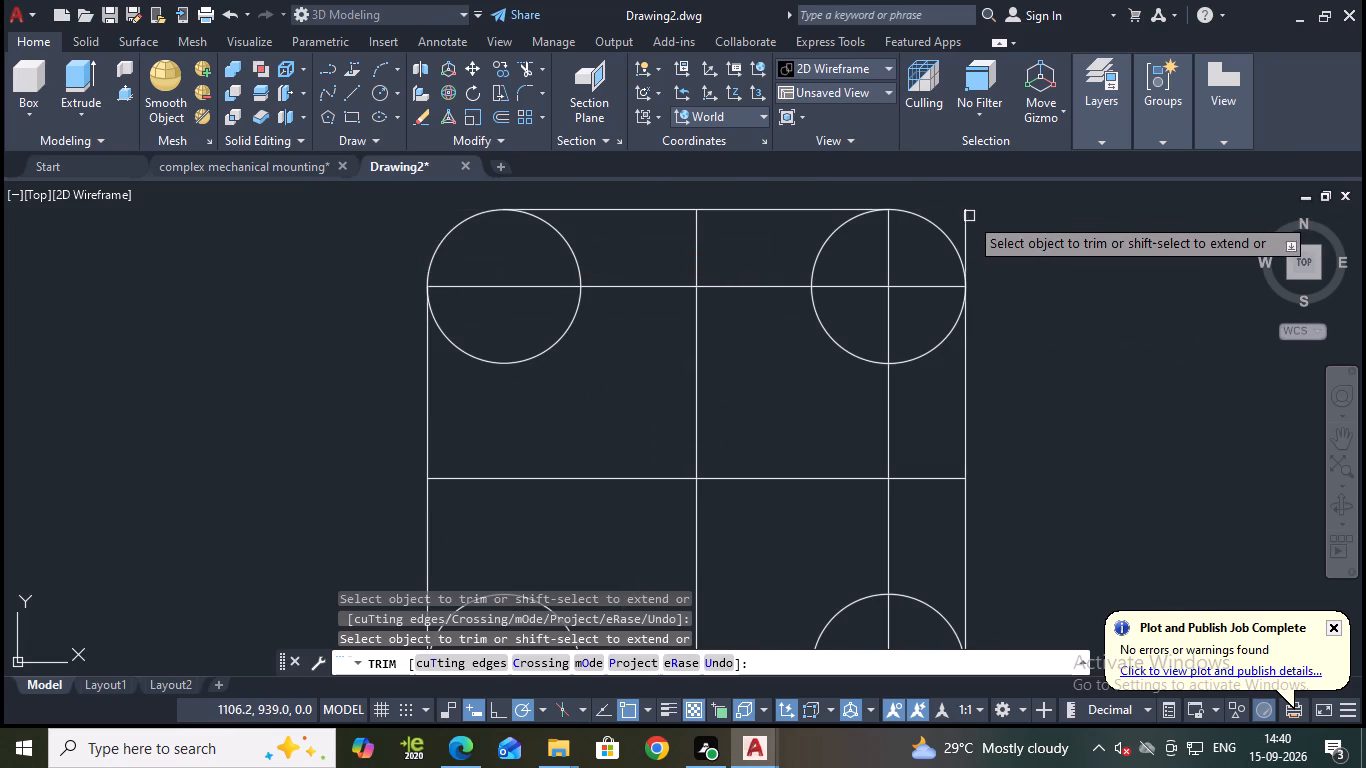
click(967, 217)
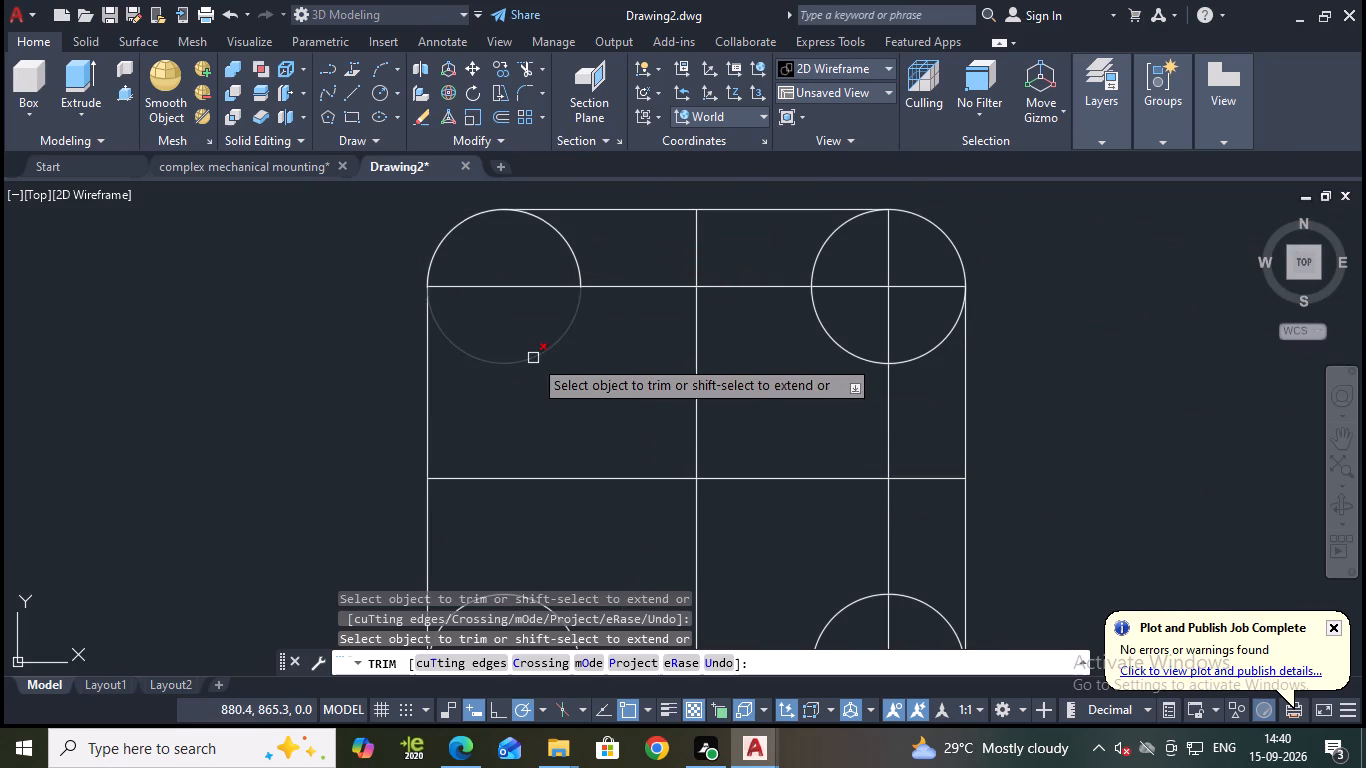
Trim the inner arcs of the two upper circles, leaving only the rounded outer corners.
click(533, 358)
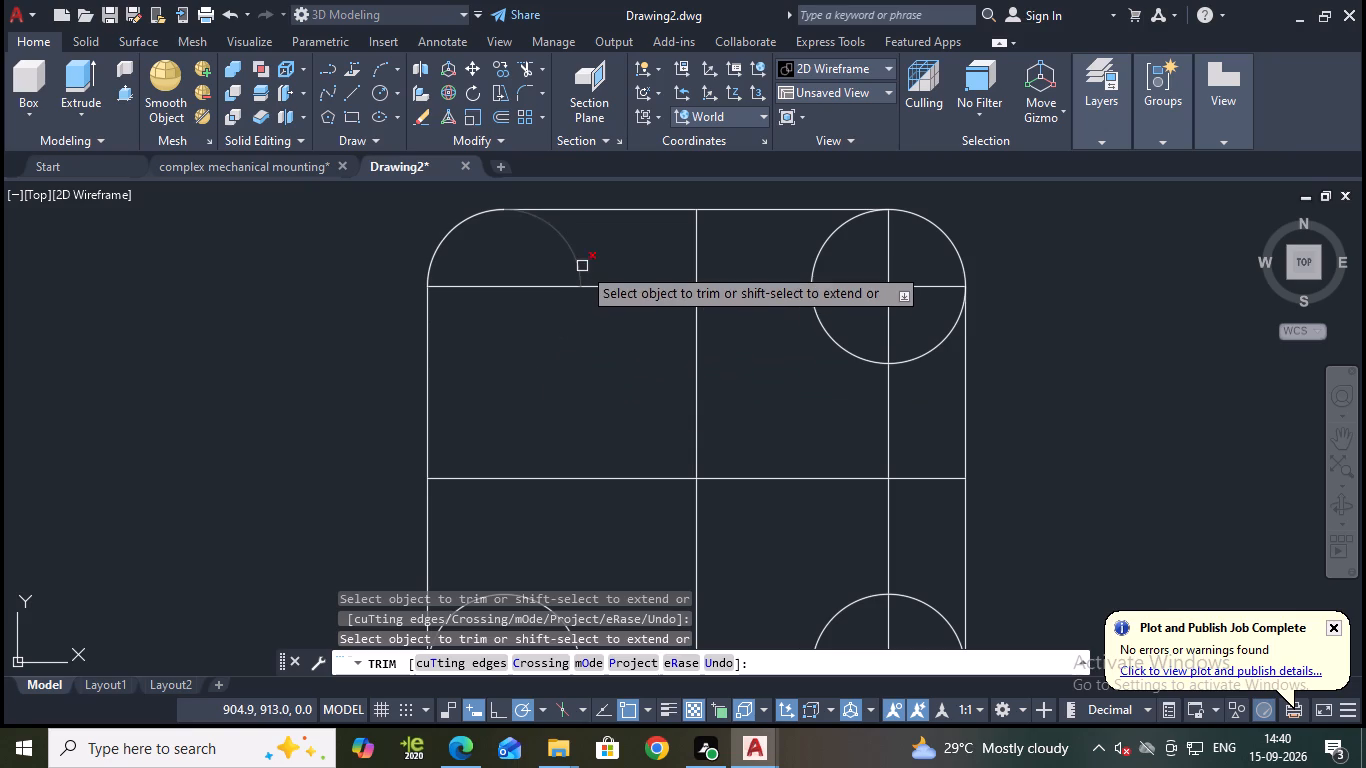
click(581, 266)
click(931, 340)
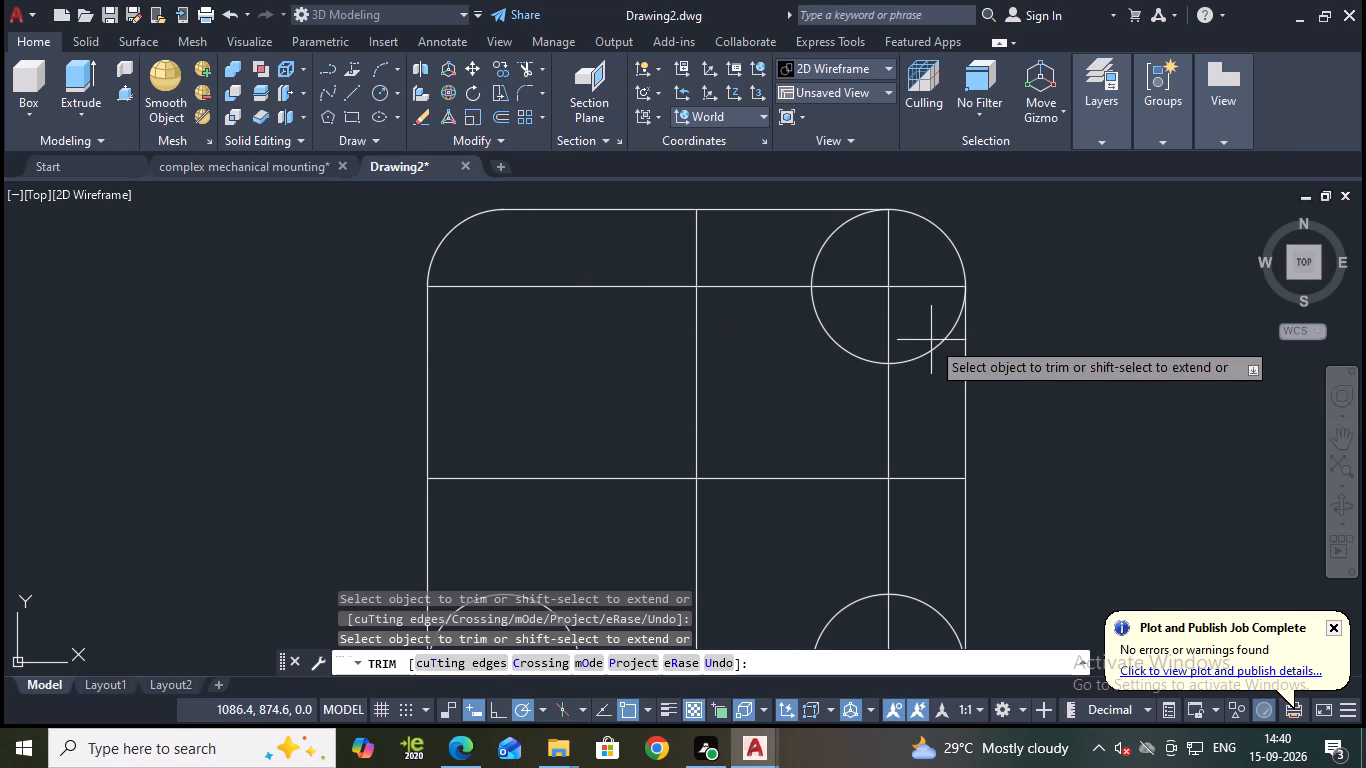
click(932, 344)
click(927, 349)
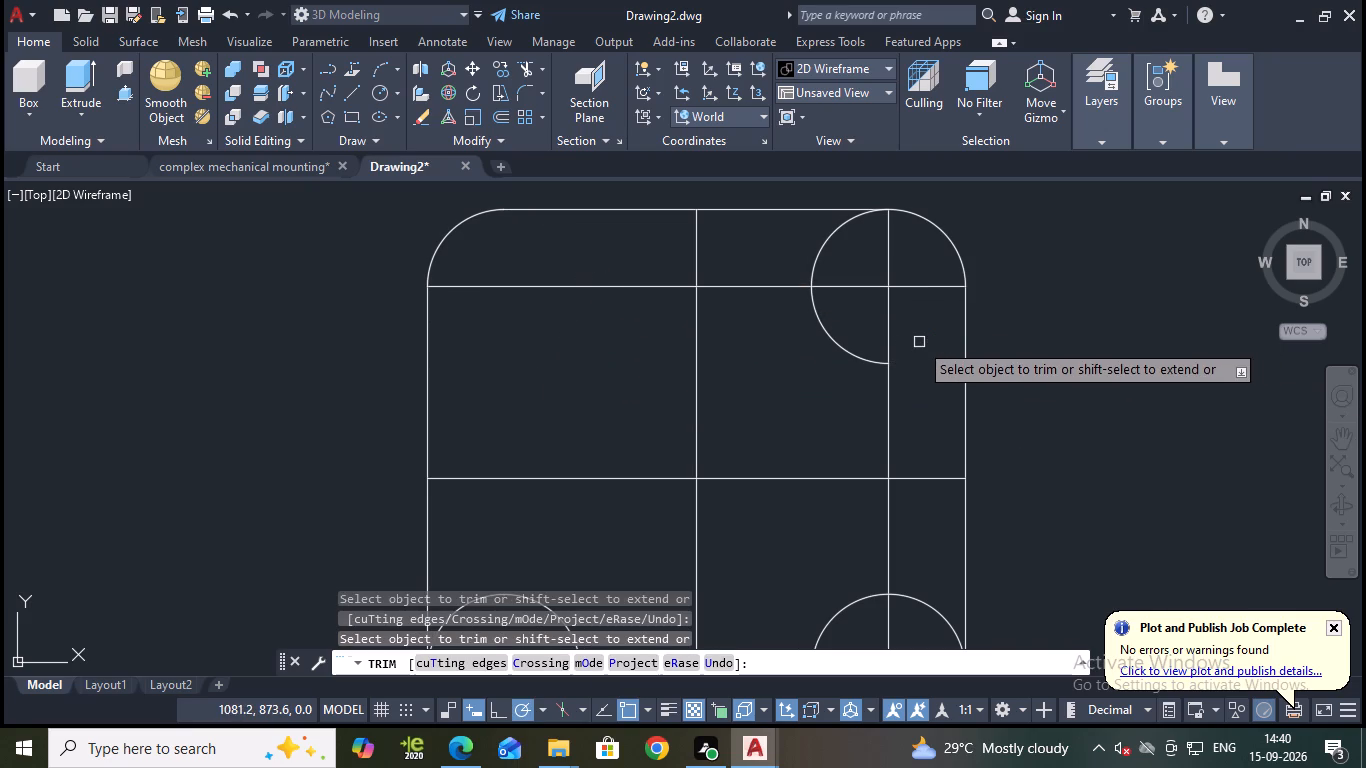
click(824, 341)
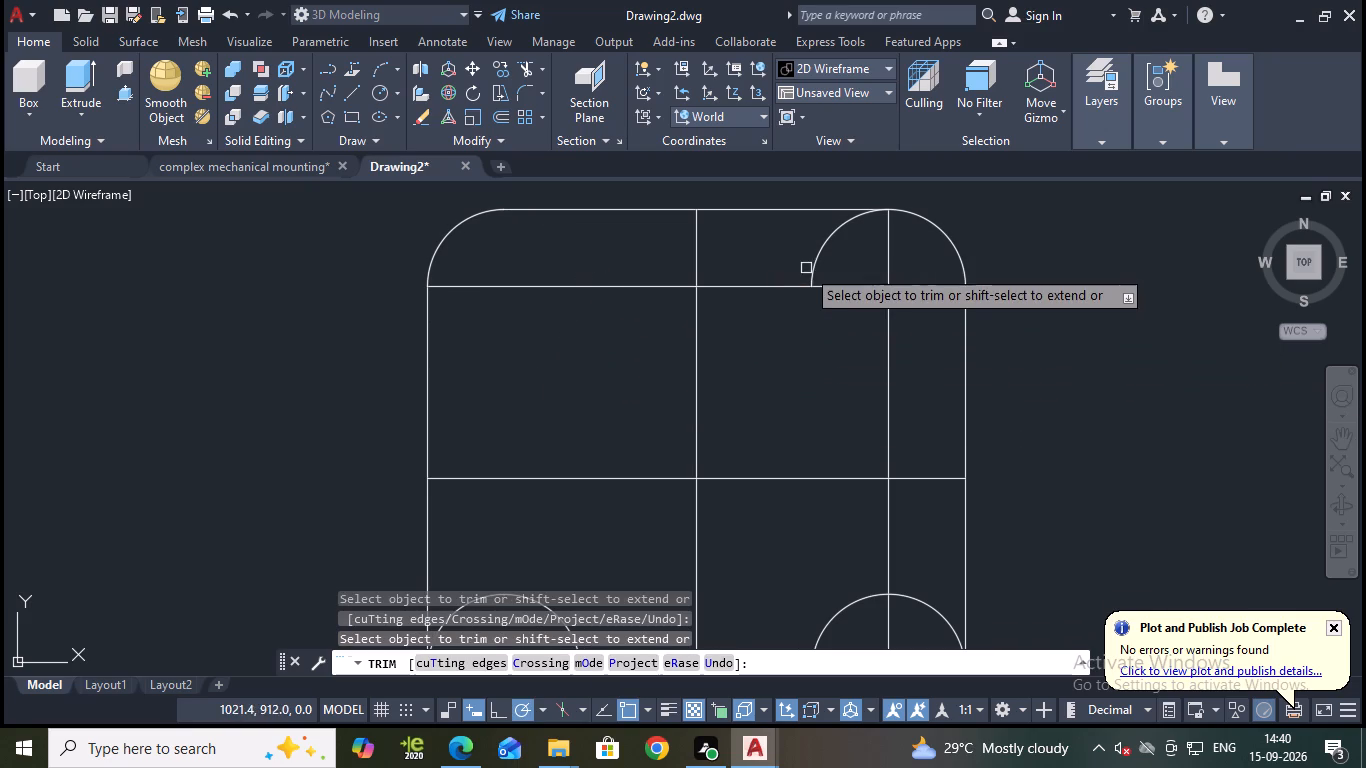
click(819, 264)
Trim the inner arcs of the two lower circles to leave rounded corners, and end trimming.
scroll(857, 371, down, 2)
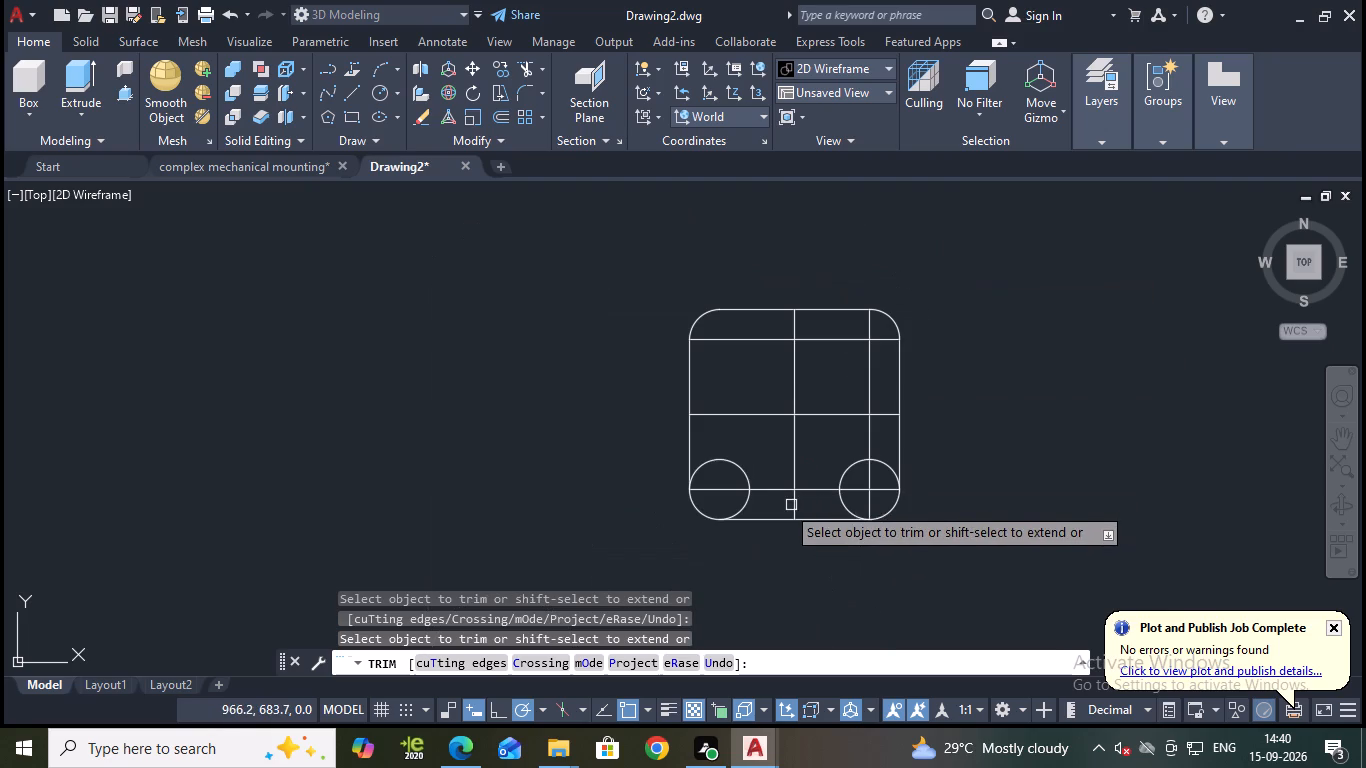
click(748, 501)
click(745, 474)
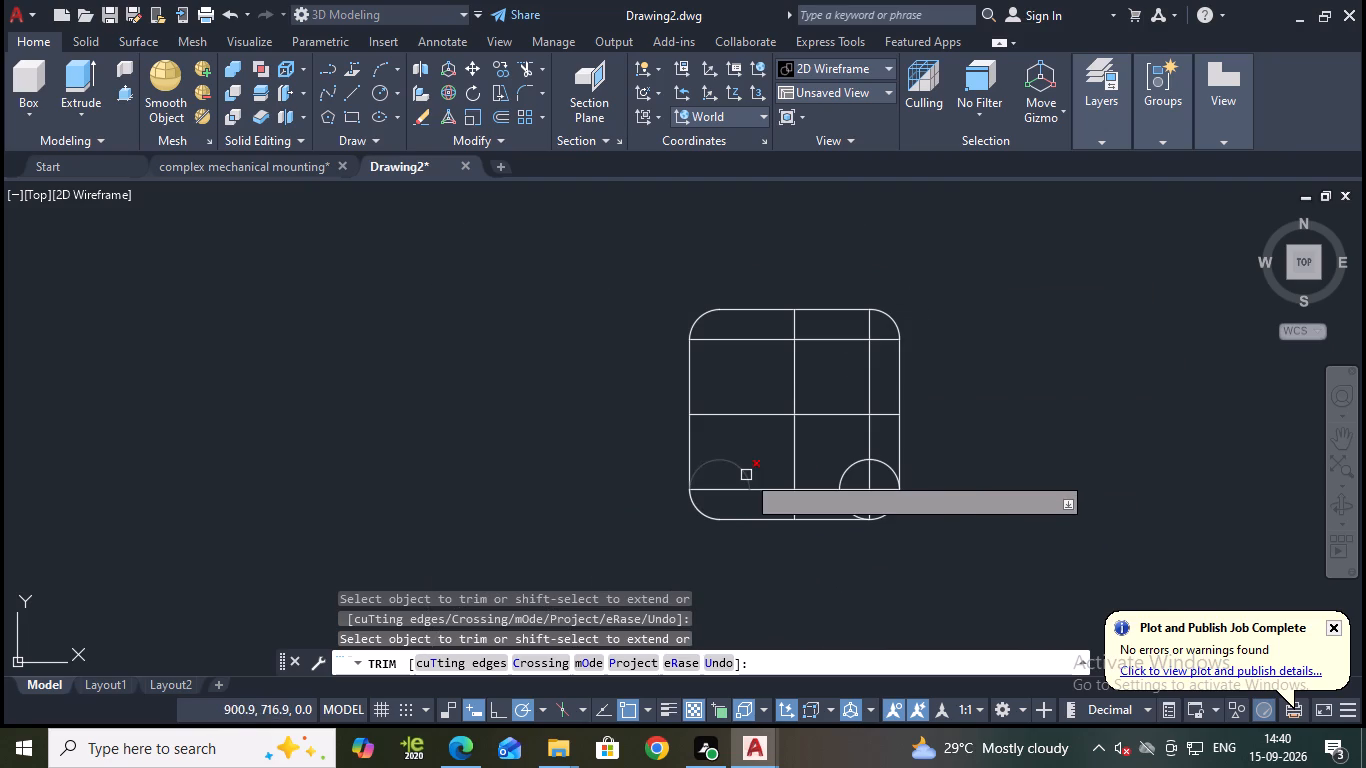
click(840, 474)
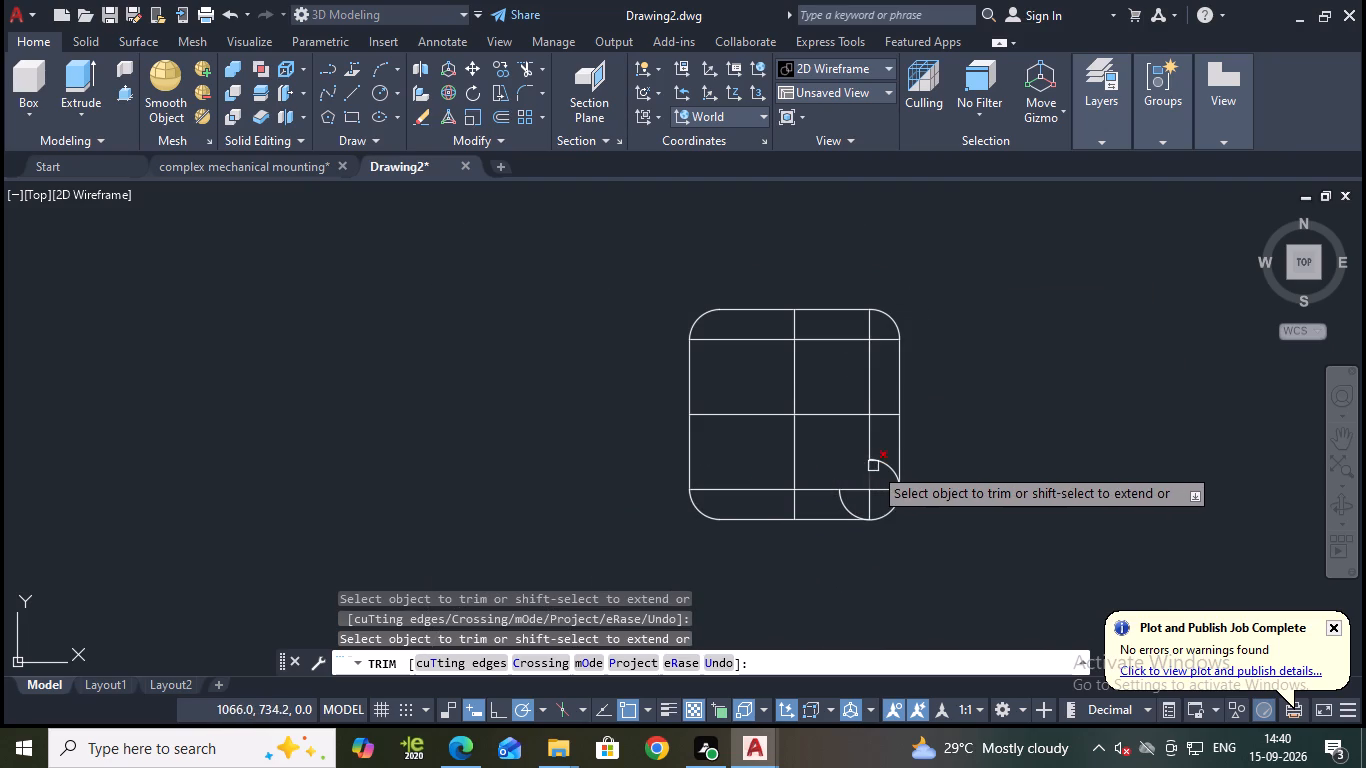
click(874, 464)
click(846, 507)
scroll(845, 451, up, 1)
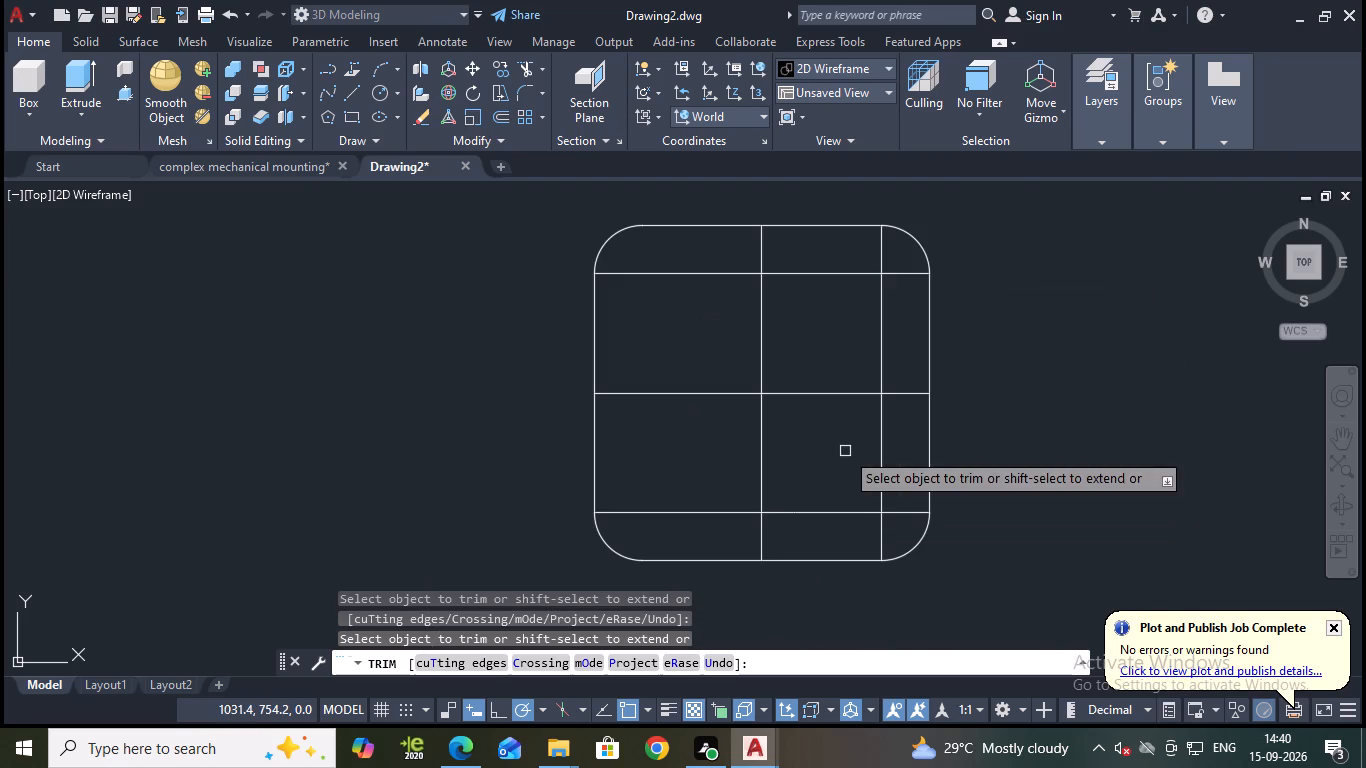
key(Escape)
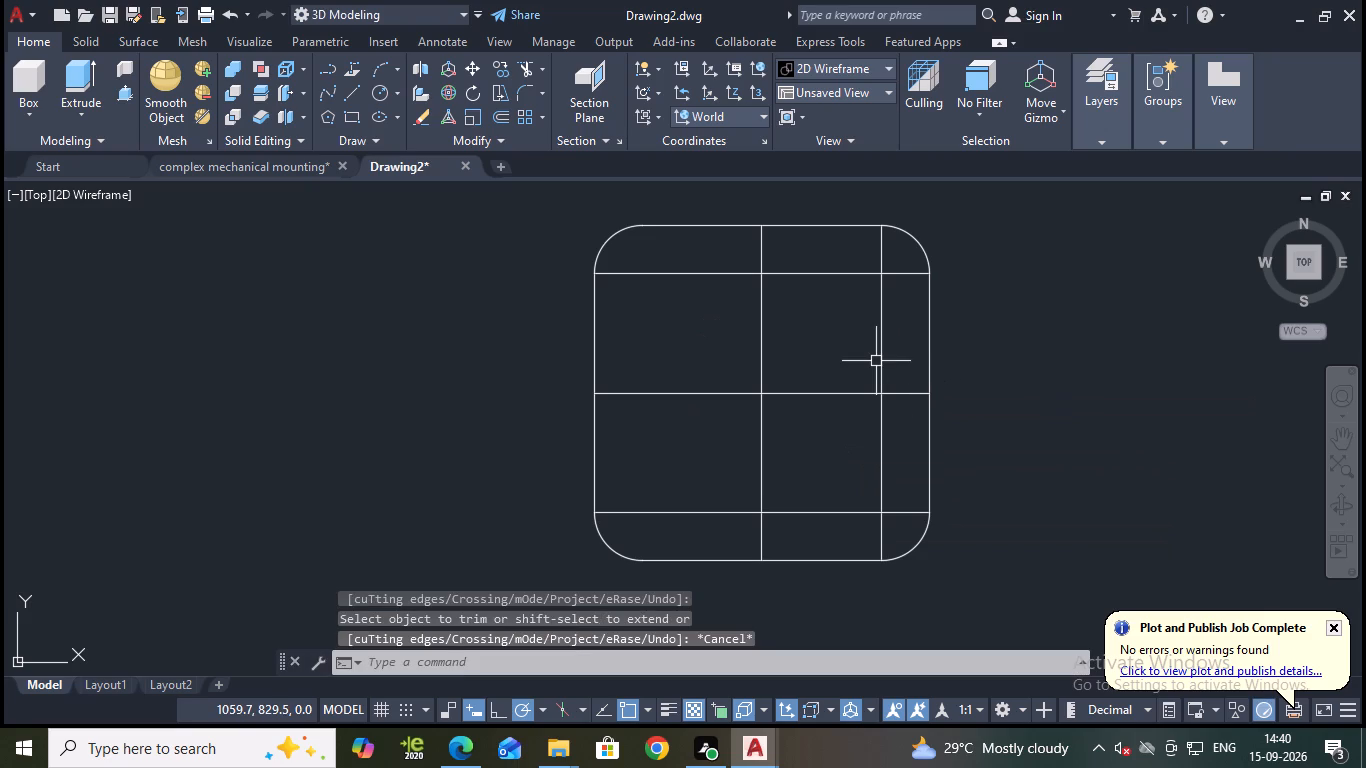
Erase the vertical offset line near the profile's right edge.
click(879, 360)
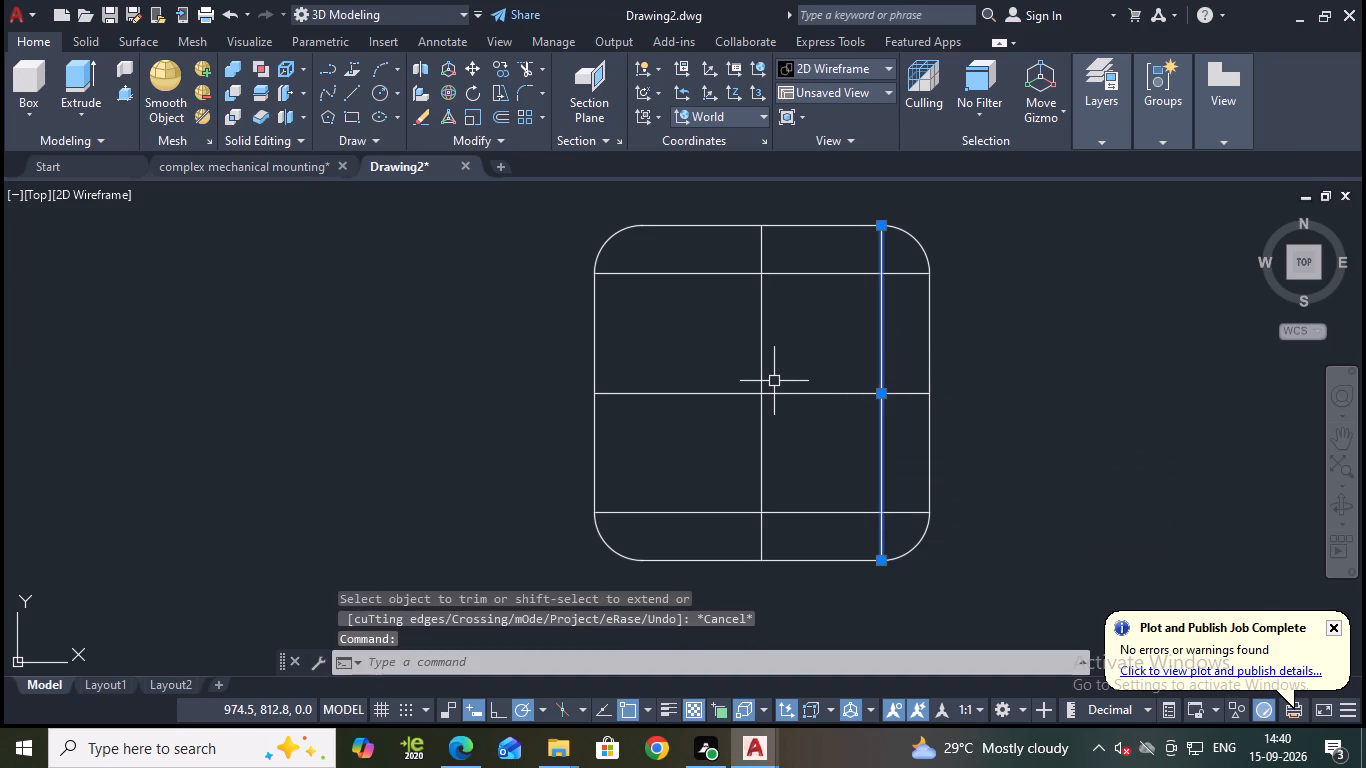
key(e)
key(Return)
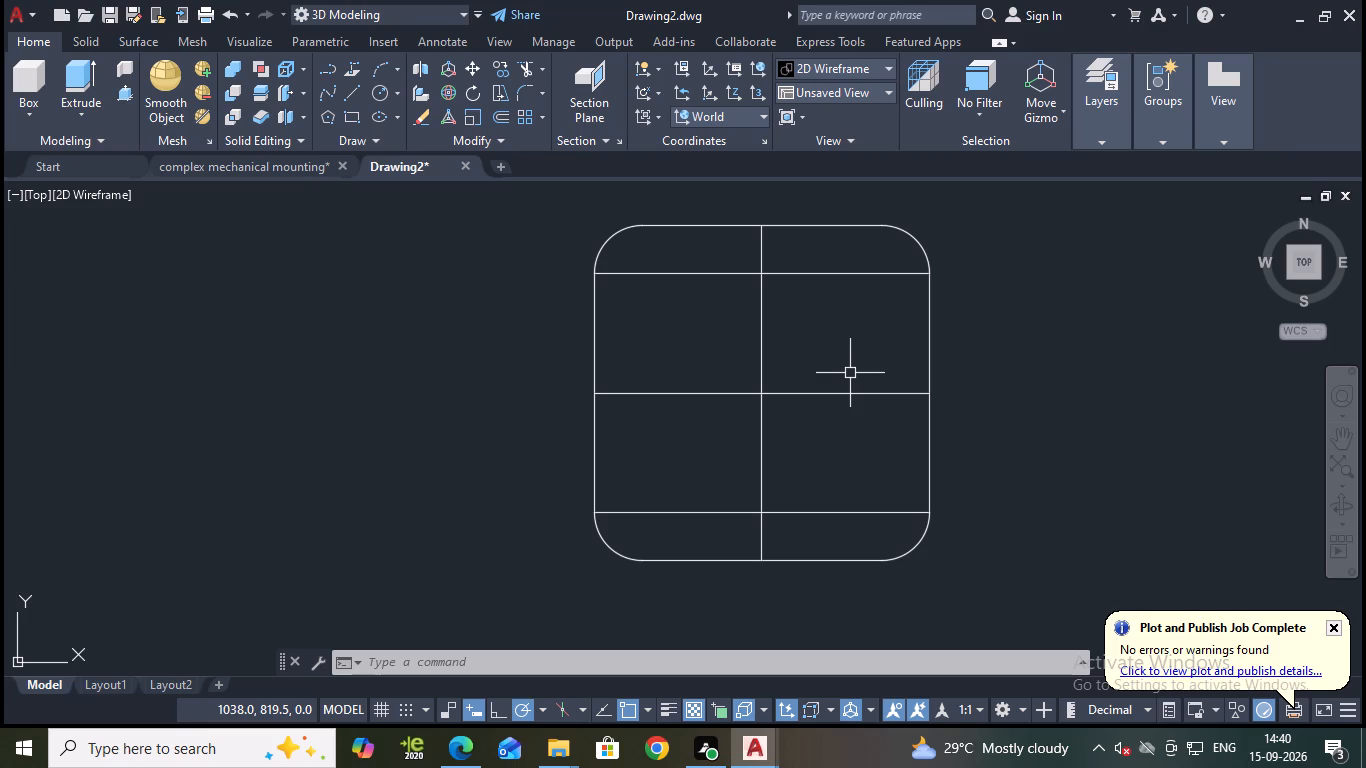
Offset the horizontal centre line by 90 mm both above and below.
key(o)
key(Return)
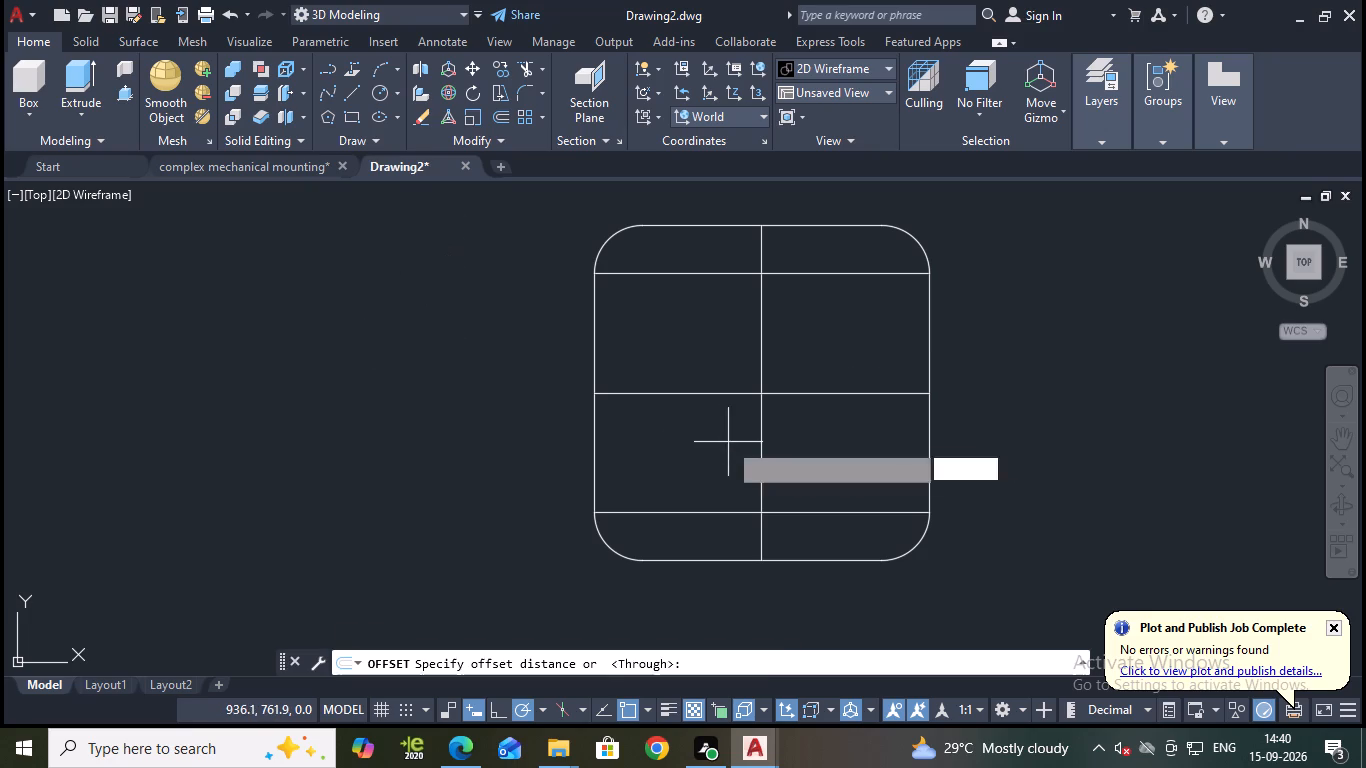
key(Return)
click(821, 397)
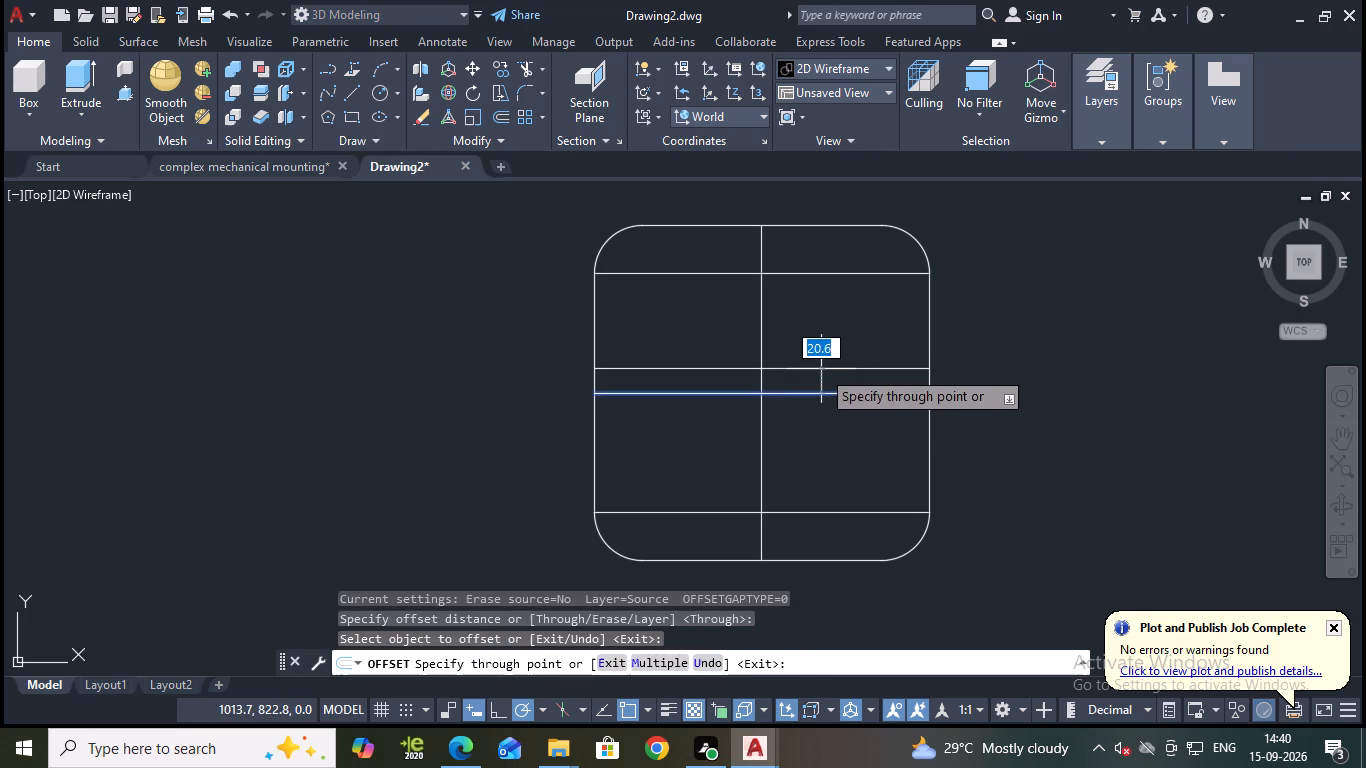
text(90)
key(Return)
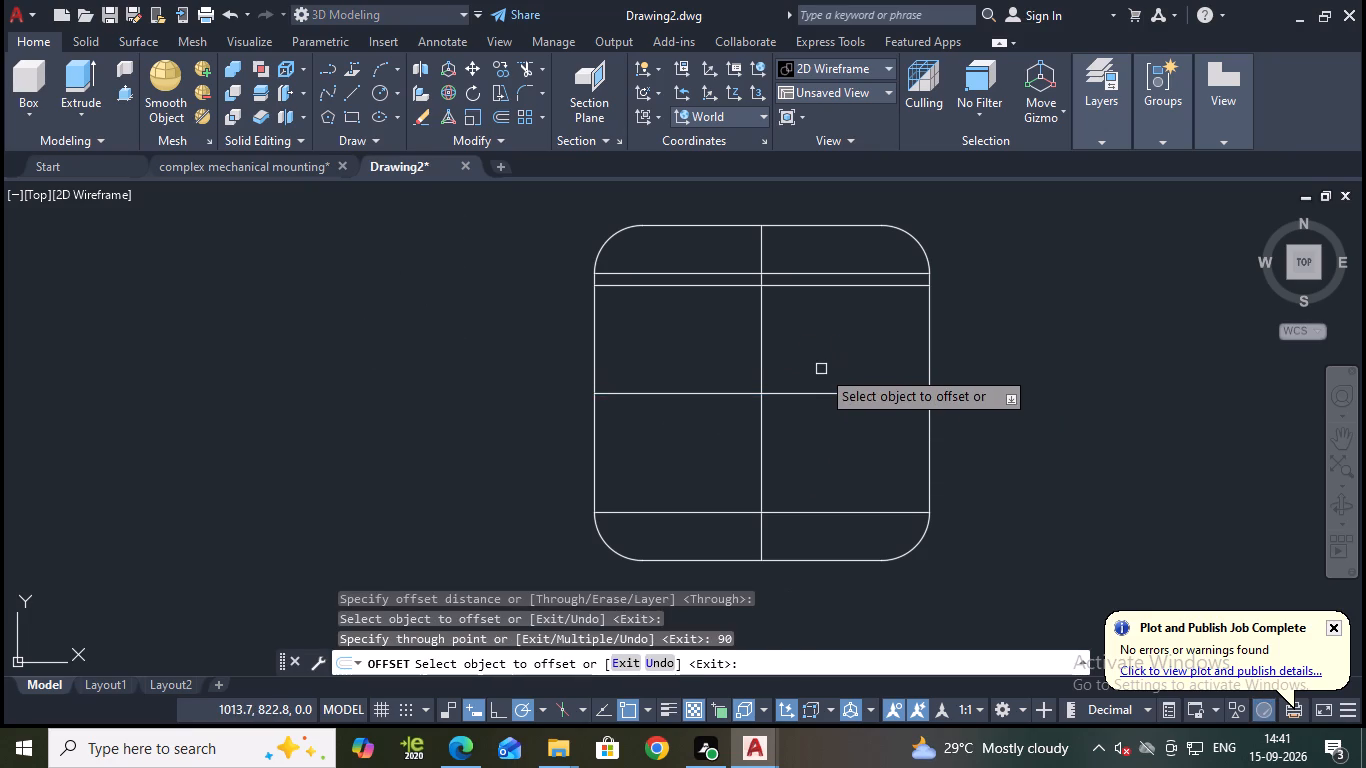
click(803, 394)
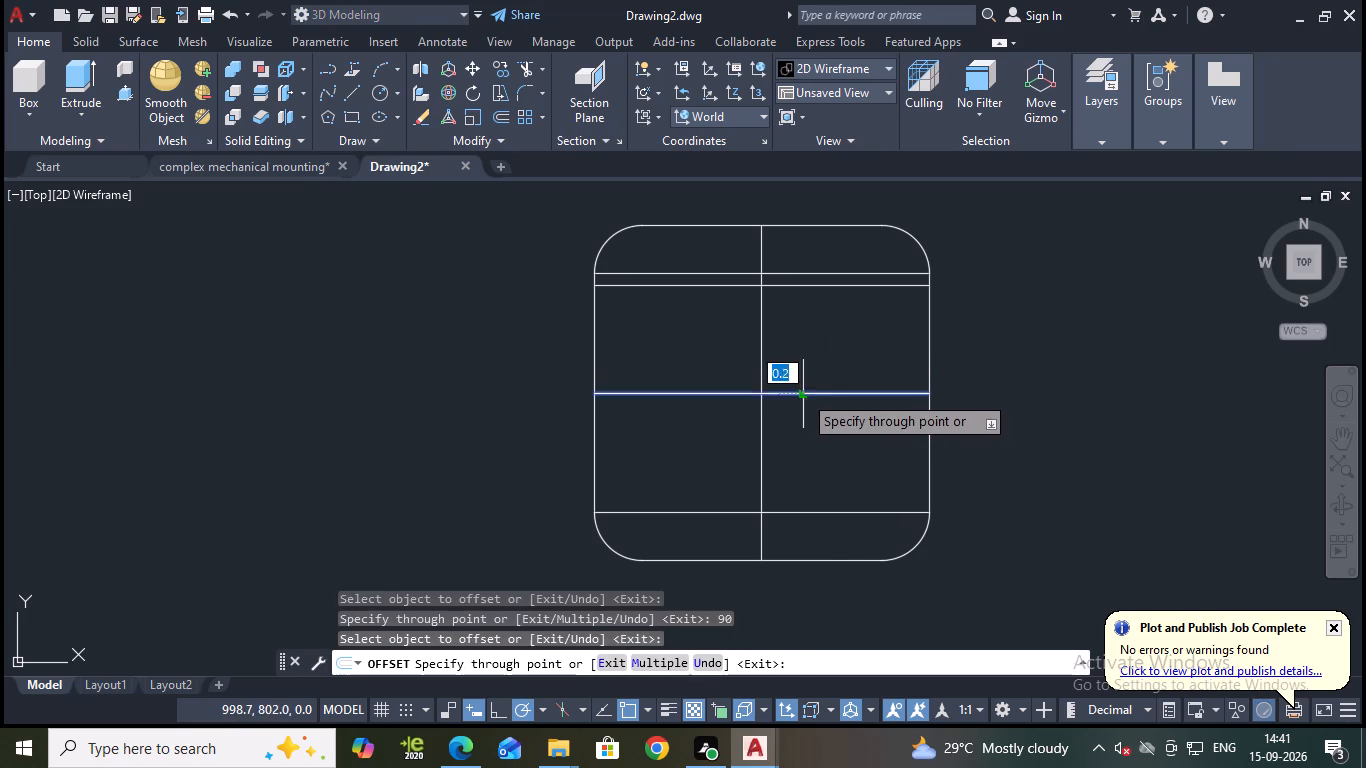
text(90)
key(Return)
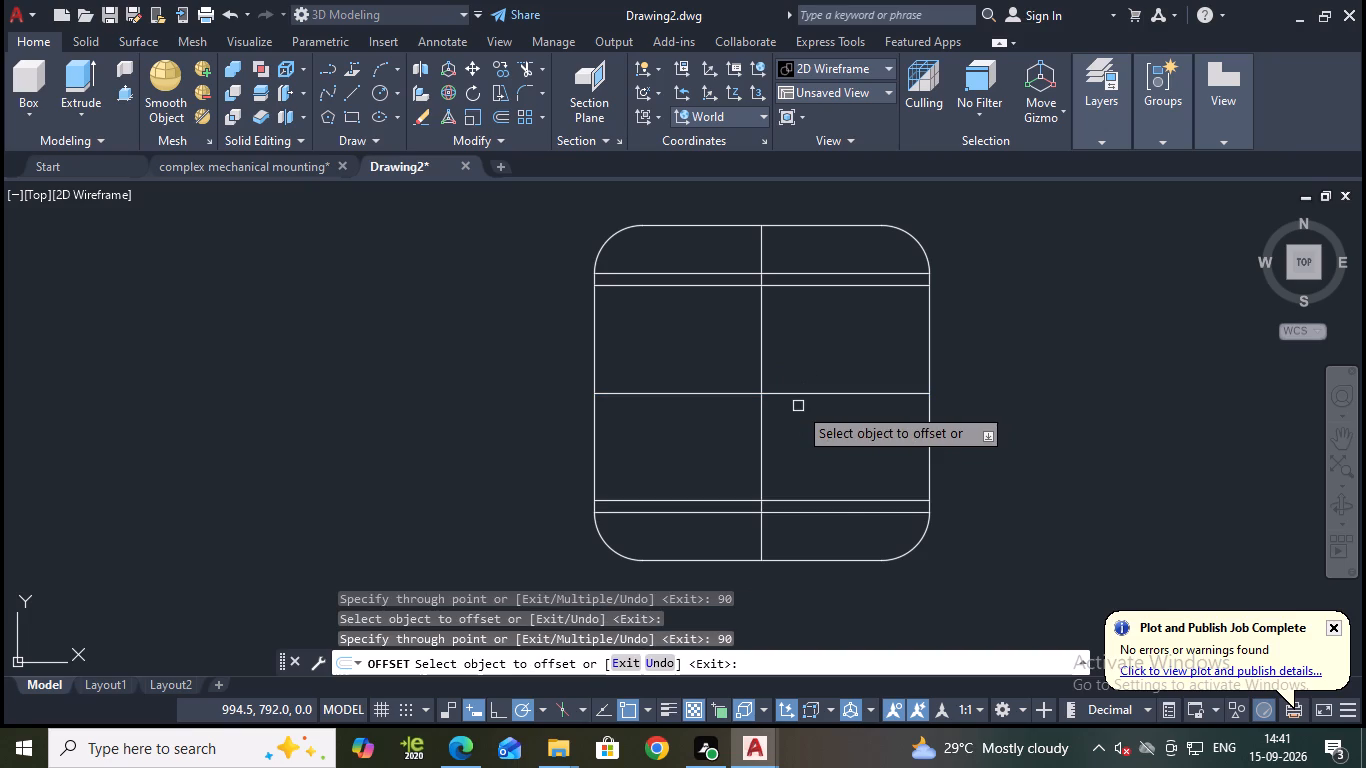
key(Escape)
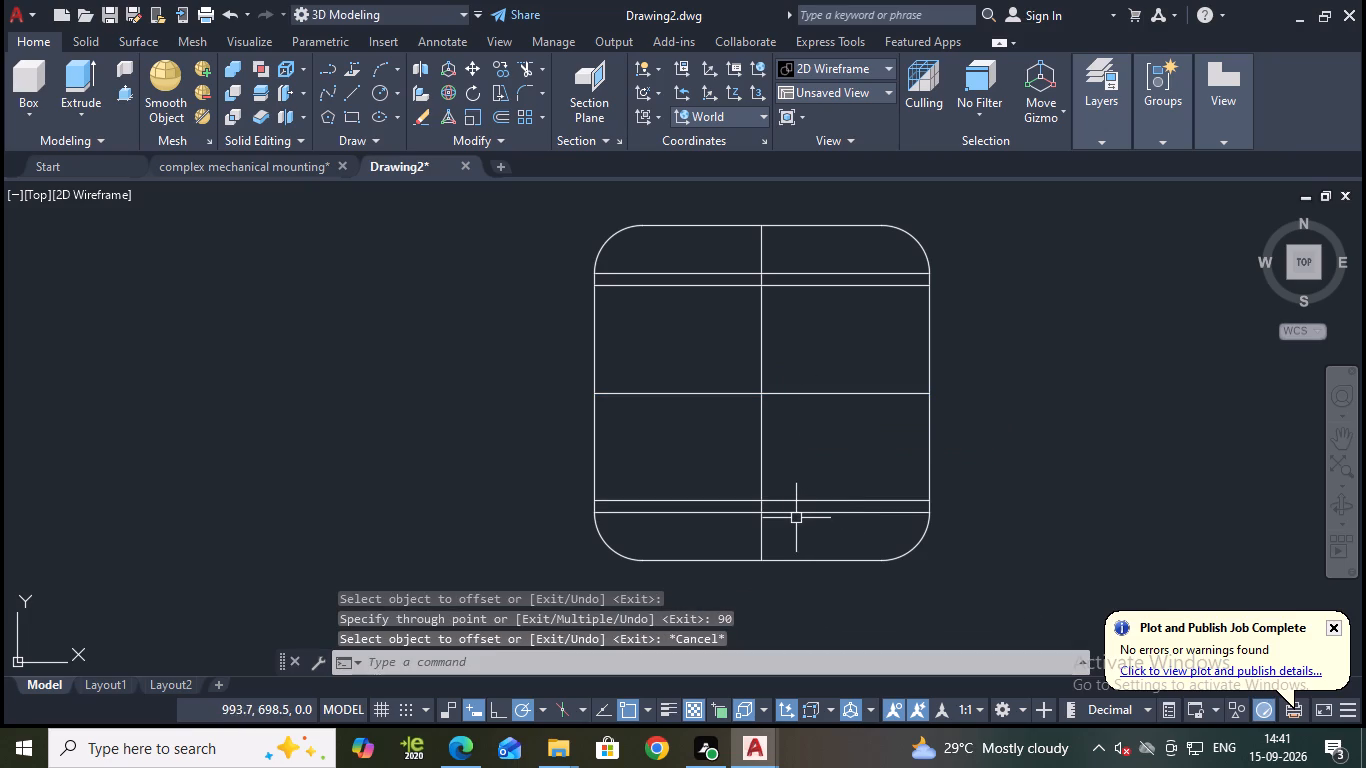
Erase the two outer horizontal offset lines, one near the profile's top edge and one near its bottom edge.
click(791, 517)
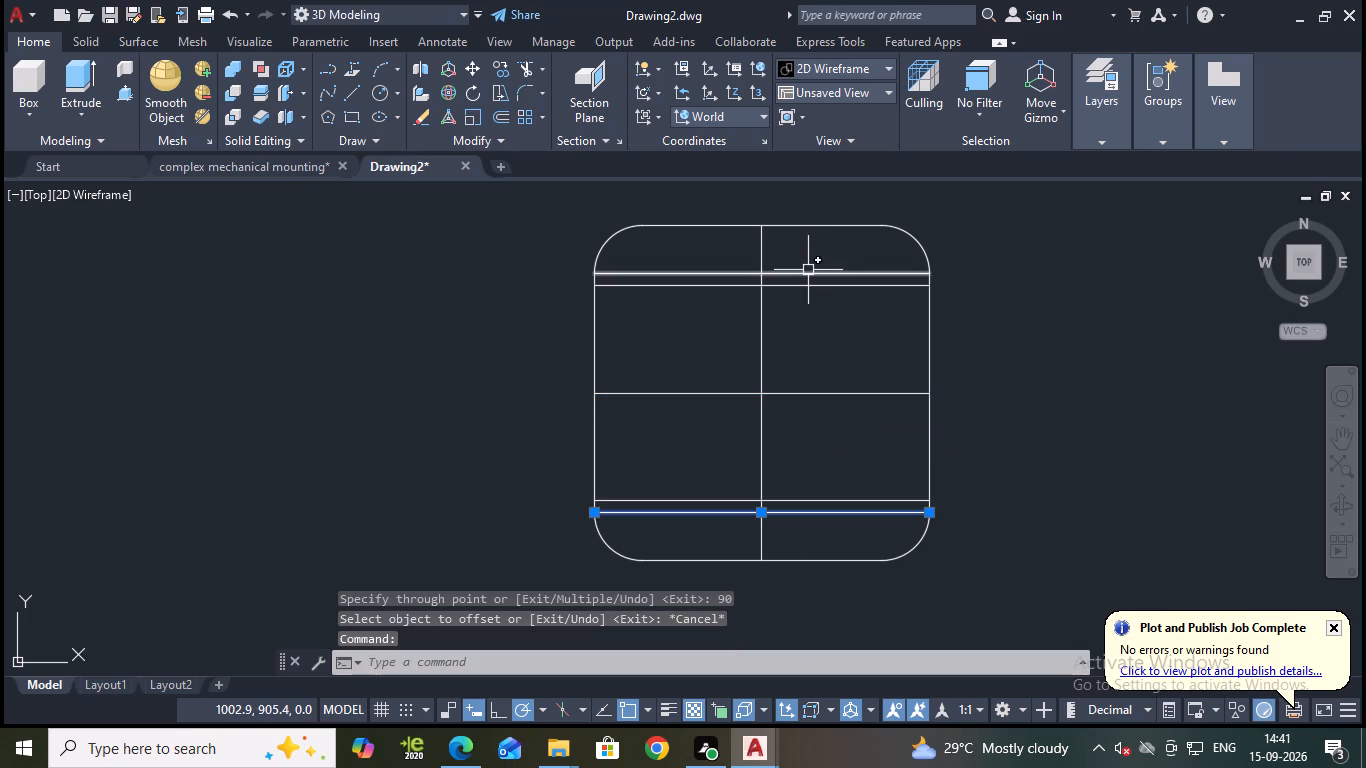
click(808, 271)
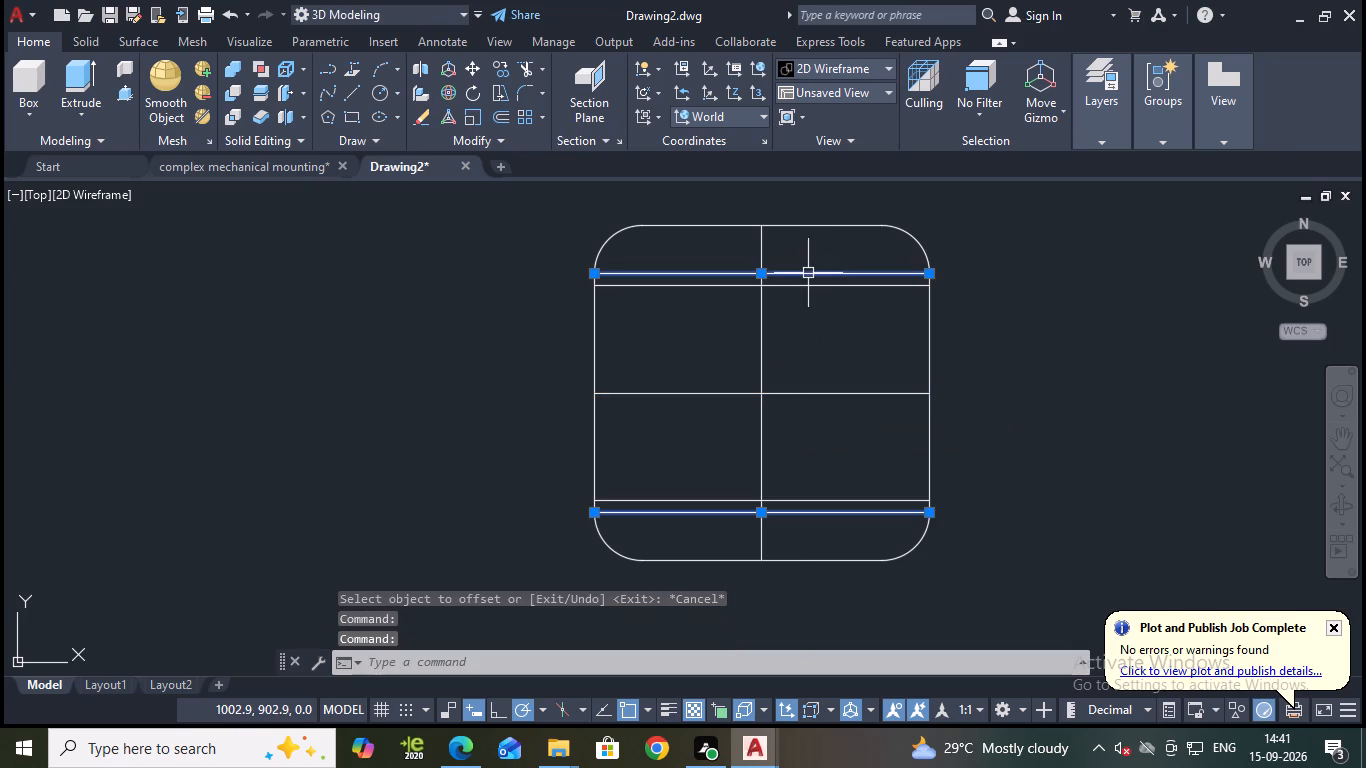
key(e)
key(Return)
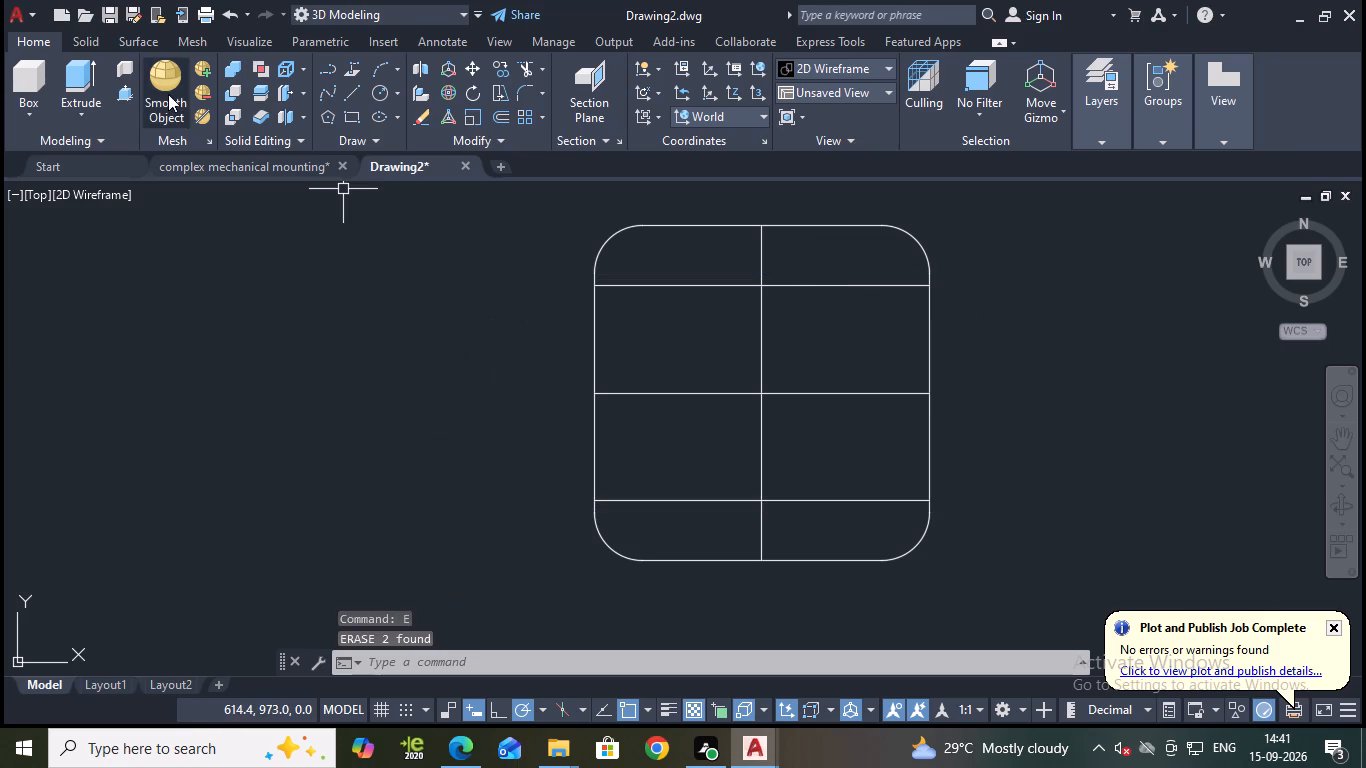
Offset the vertical centre line by 10 mm on both sides.
key(o)
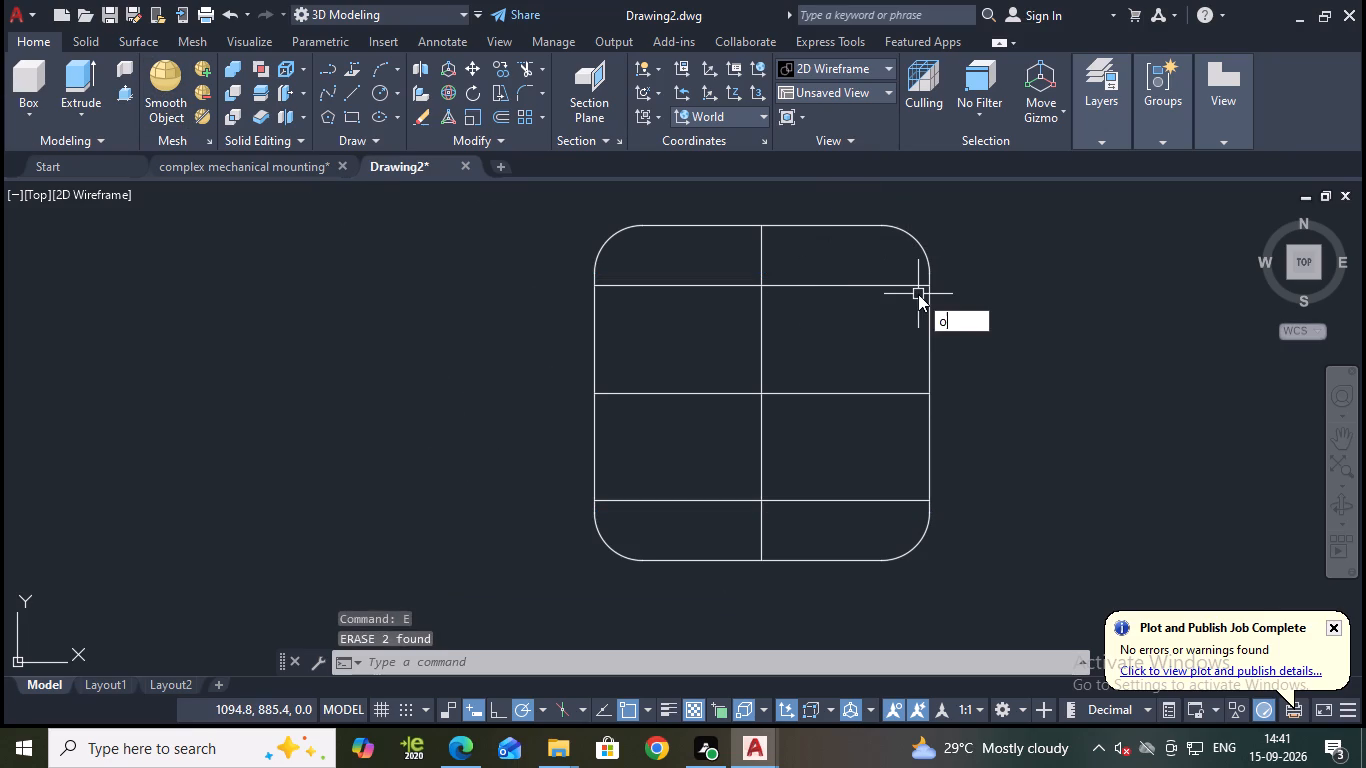
key(Return)
key(Return)
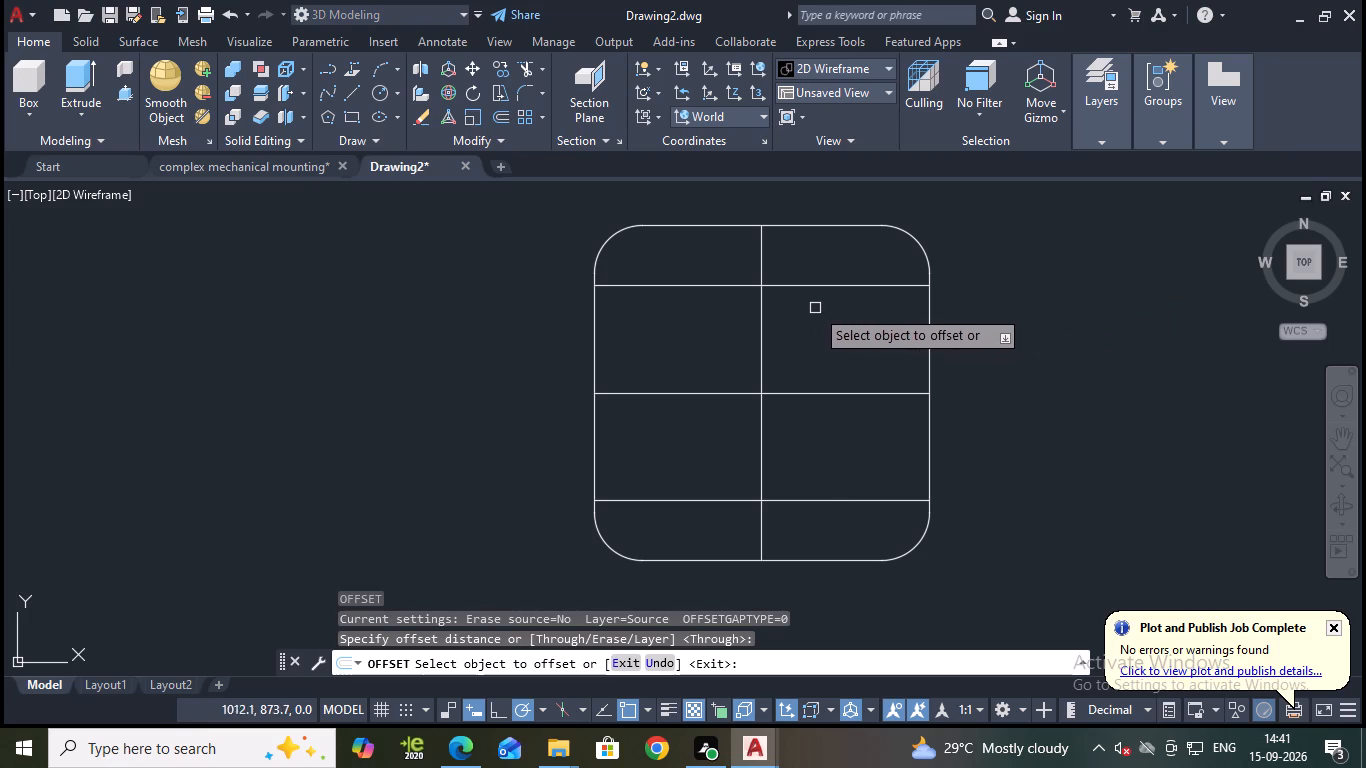
click(761, 319)
text(10)
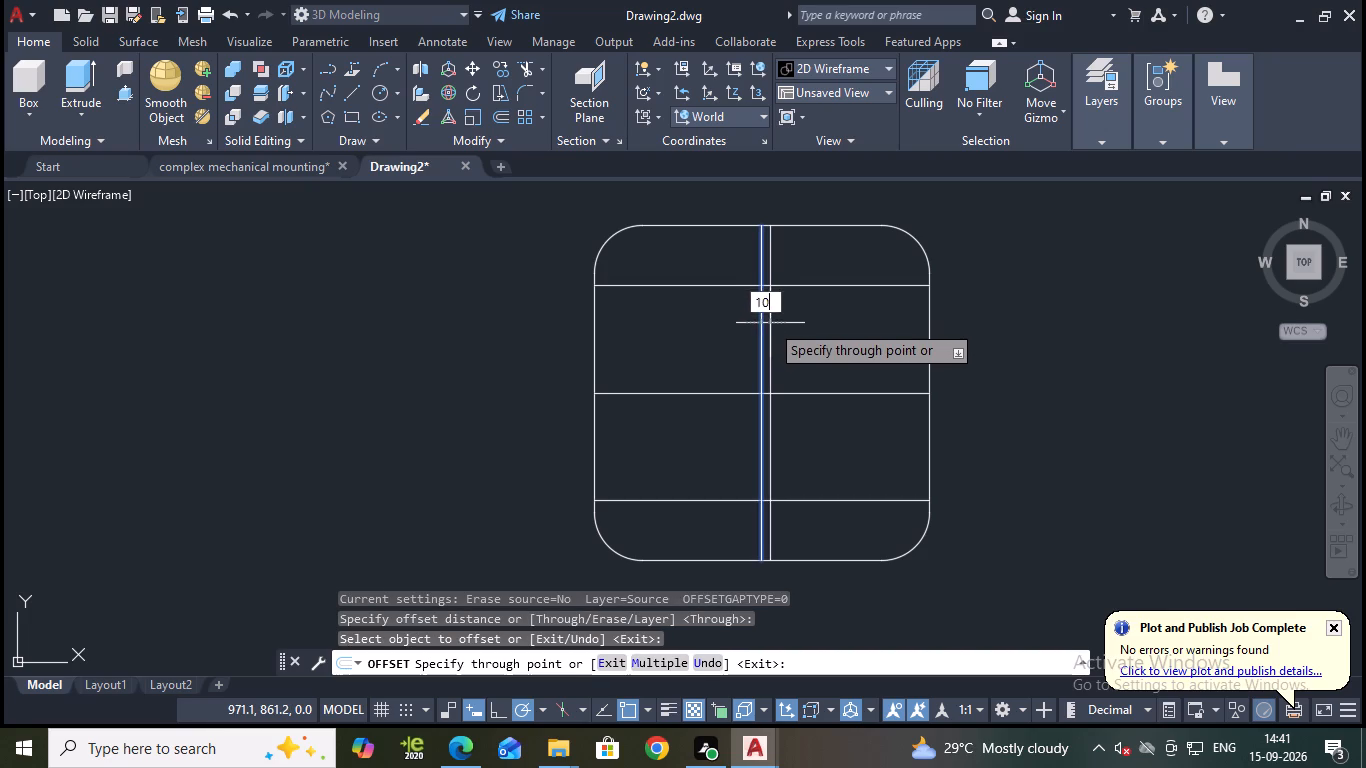
key(Return)
click(765, 323)
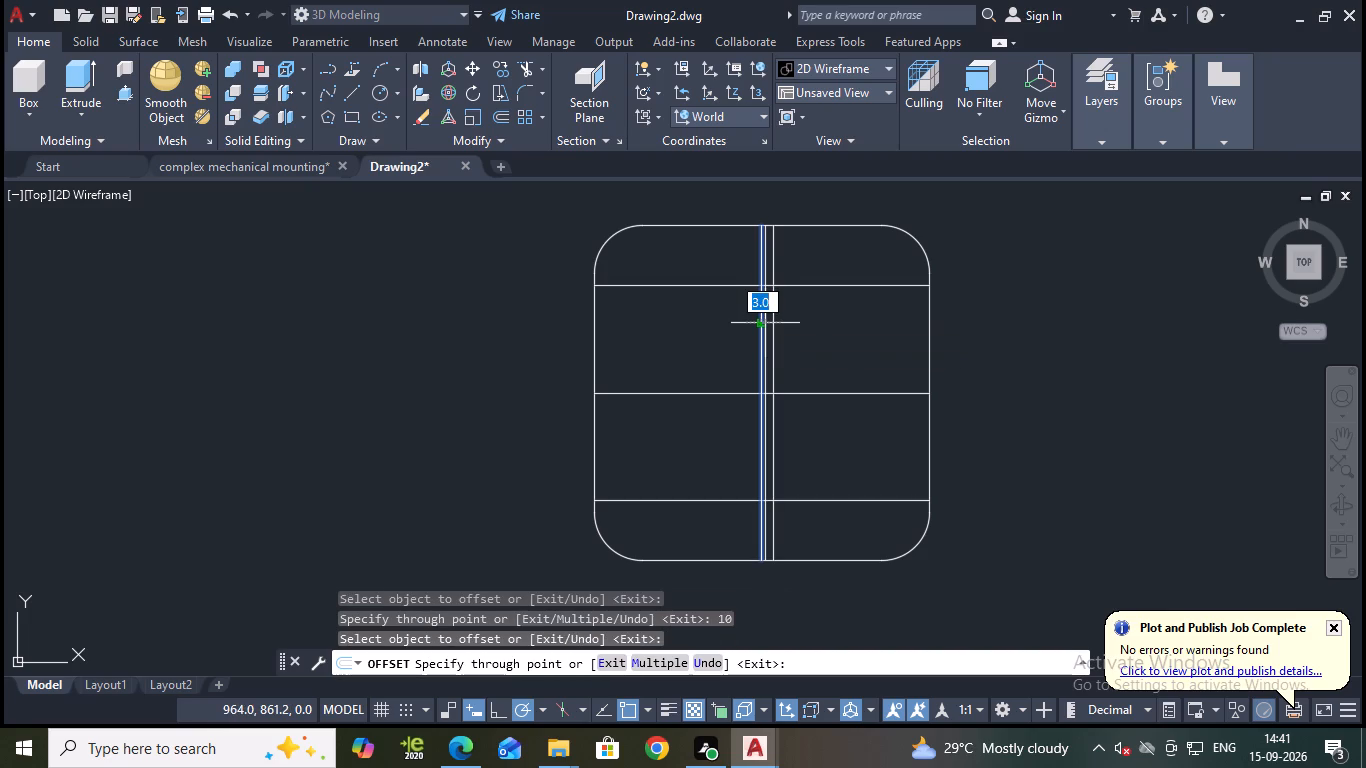
key(1)
key(0)
key(Return)
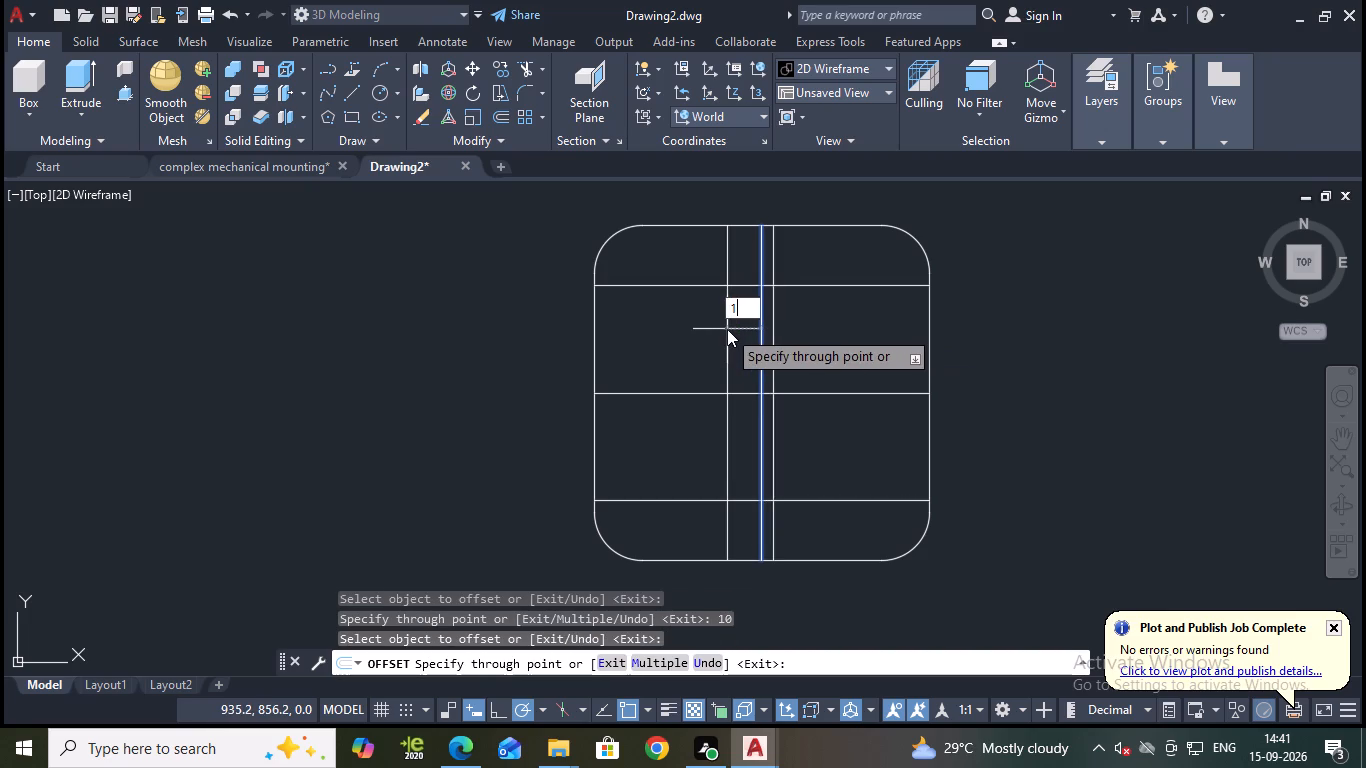
key(Escape)
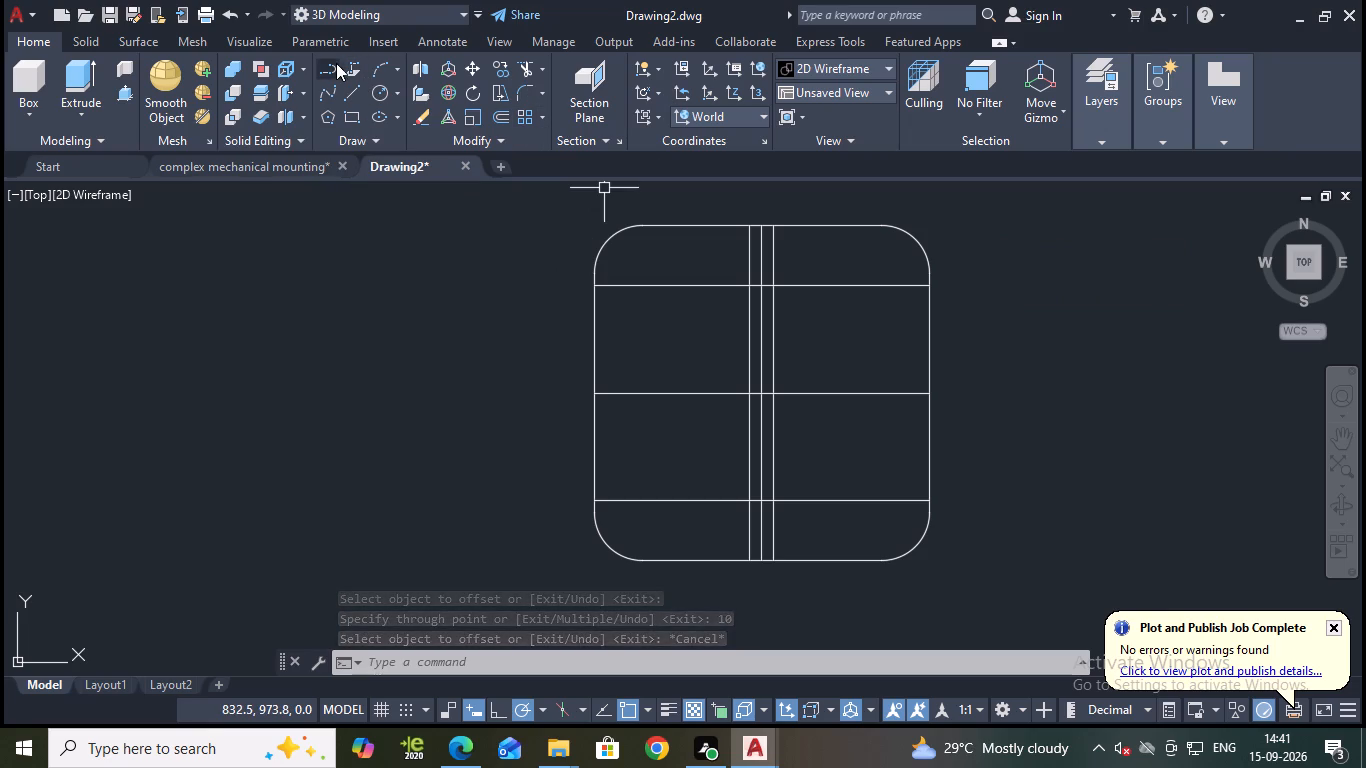
Draw a 40 mm diameter circle centred where the vertical centre line crosses the upper horizontal offset line.
click(391, 94)
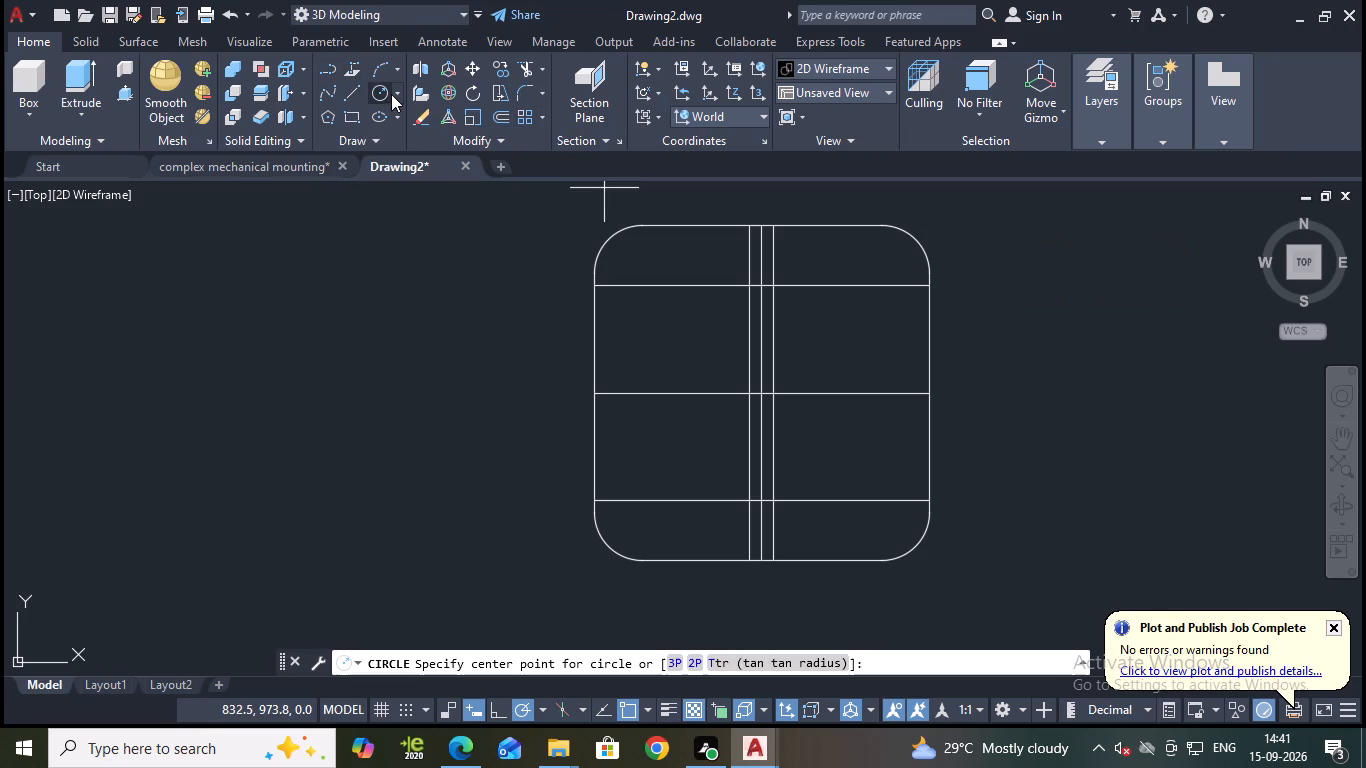
click(396, 100)
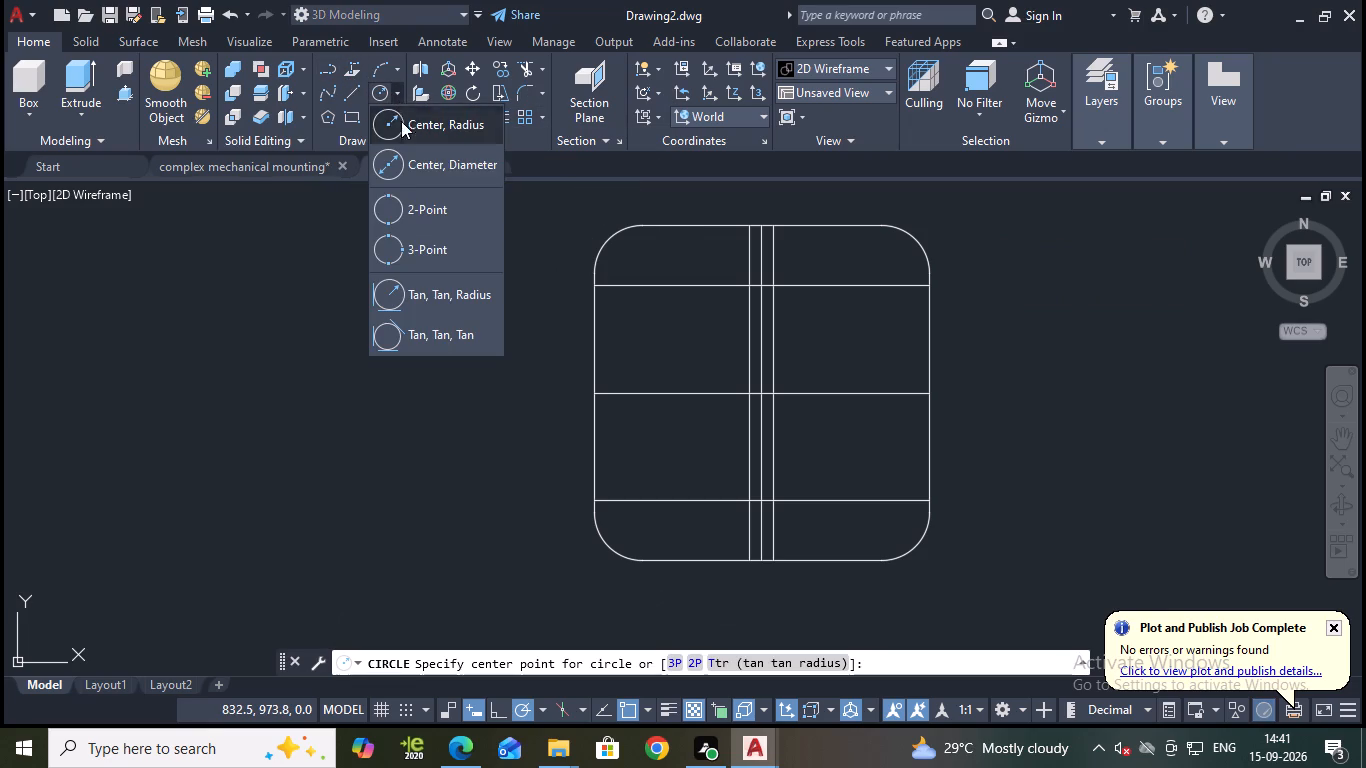
click(437, 158)
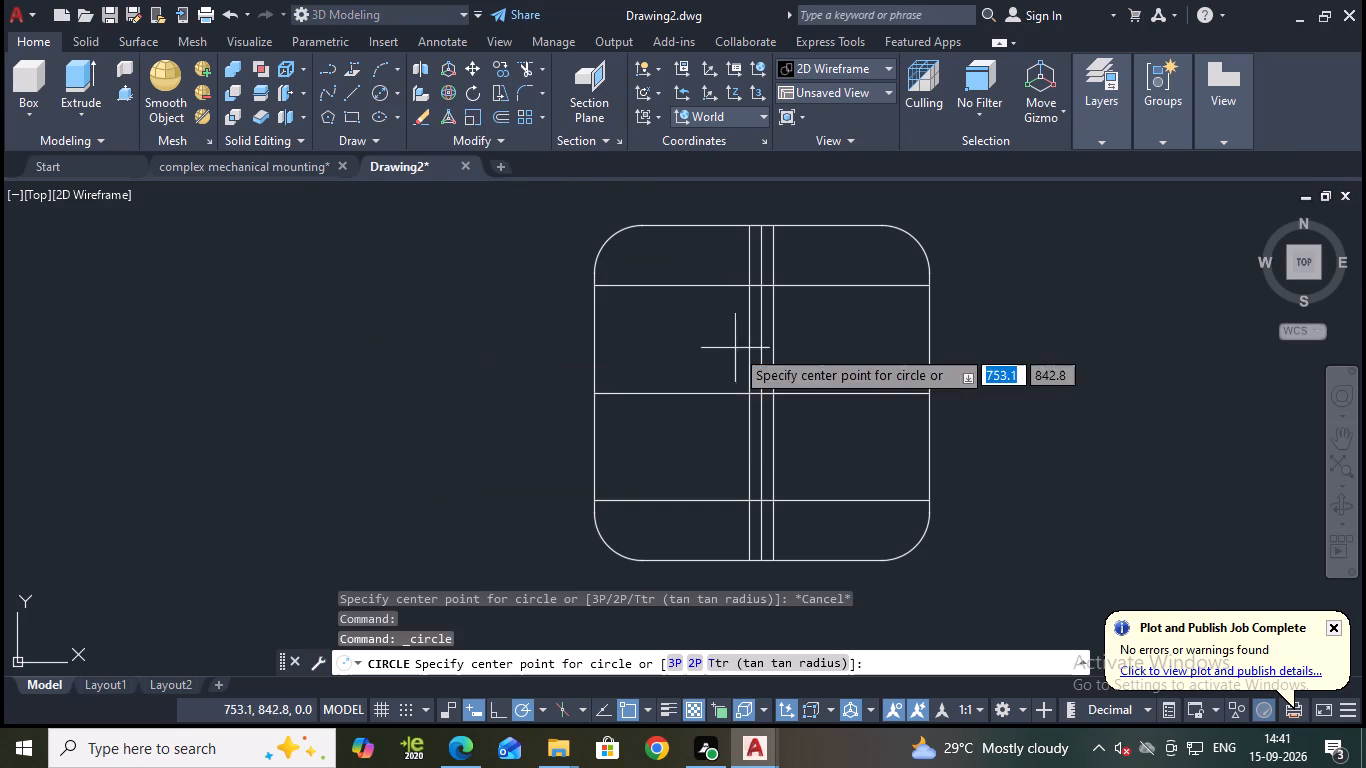
scroll(740, 292, up, 1)
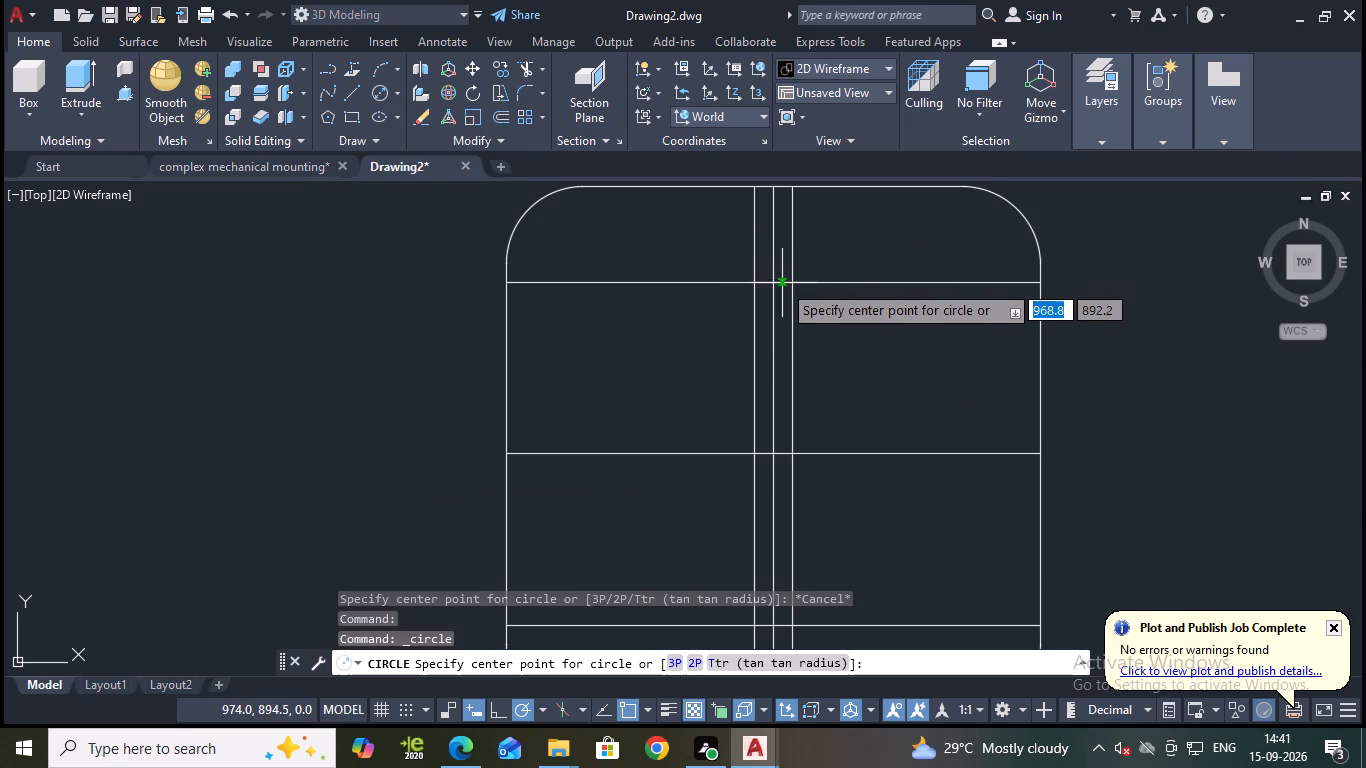
click(773, 283)
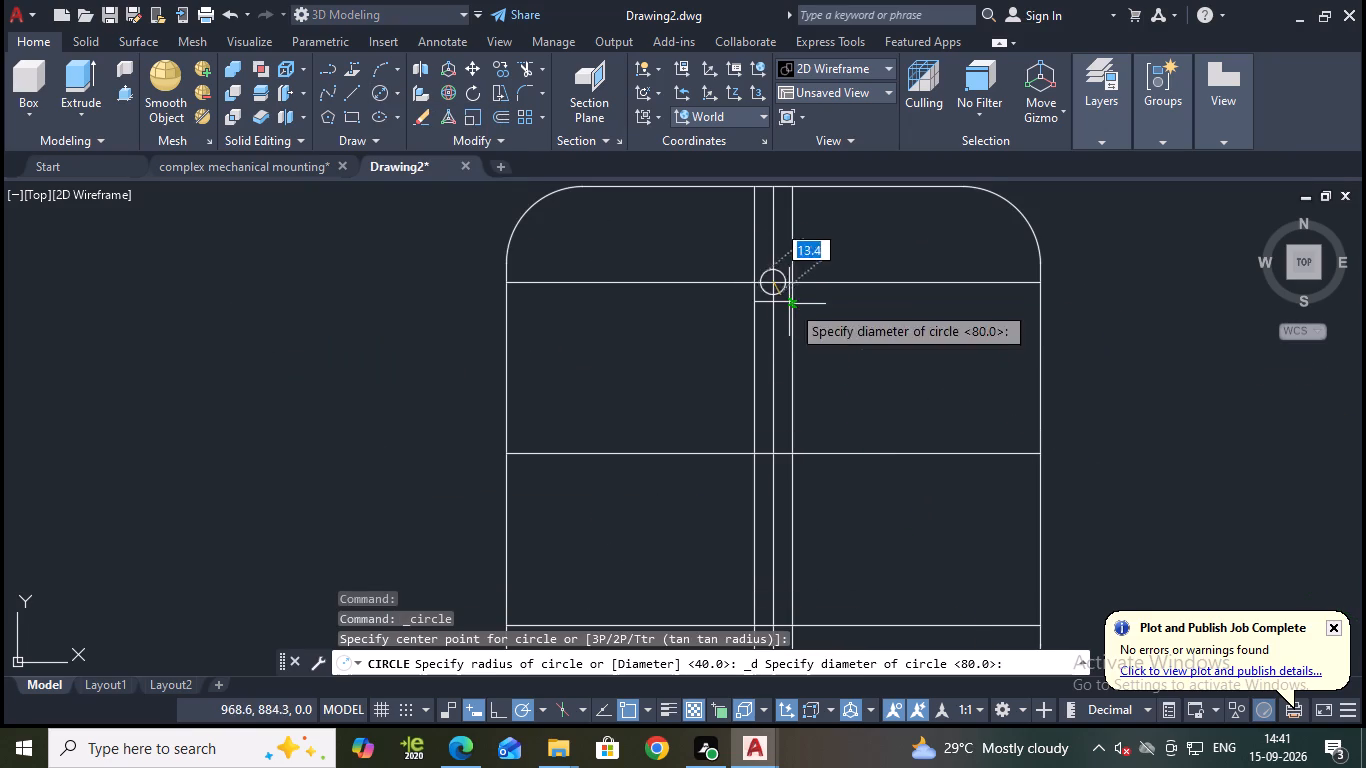
text(40)
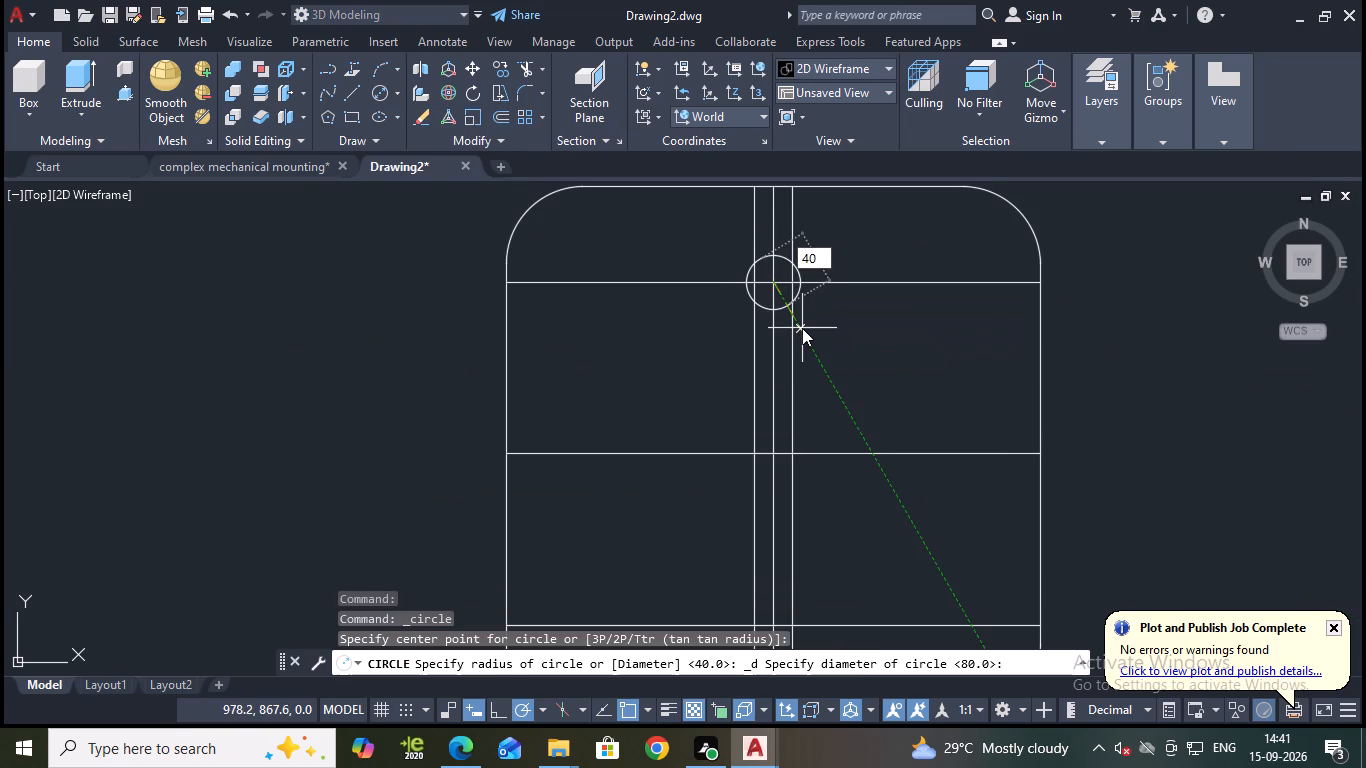
key(BackSpace)
key(BackSpace)
key(d)
key(Return)
text(40)
key(Return)
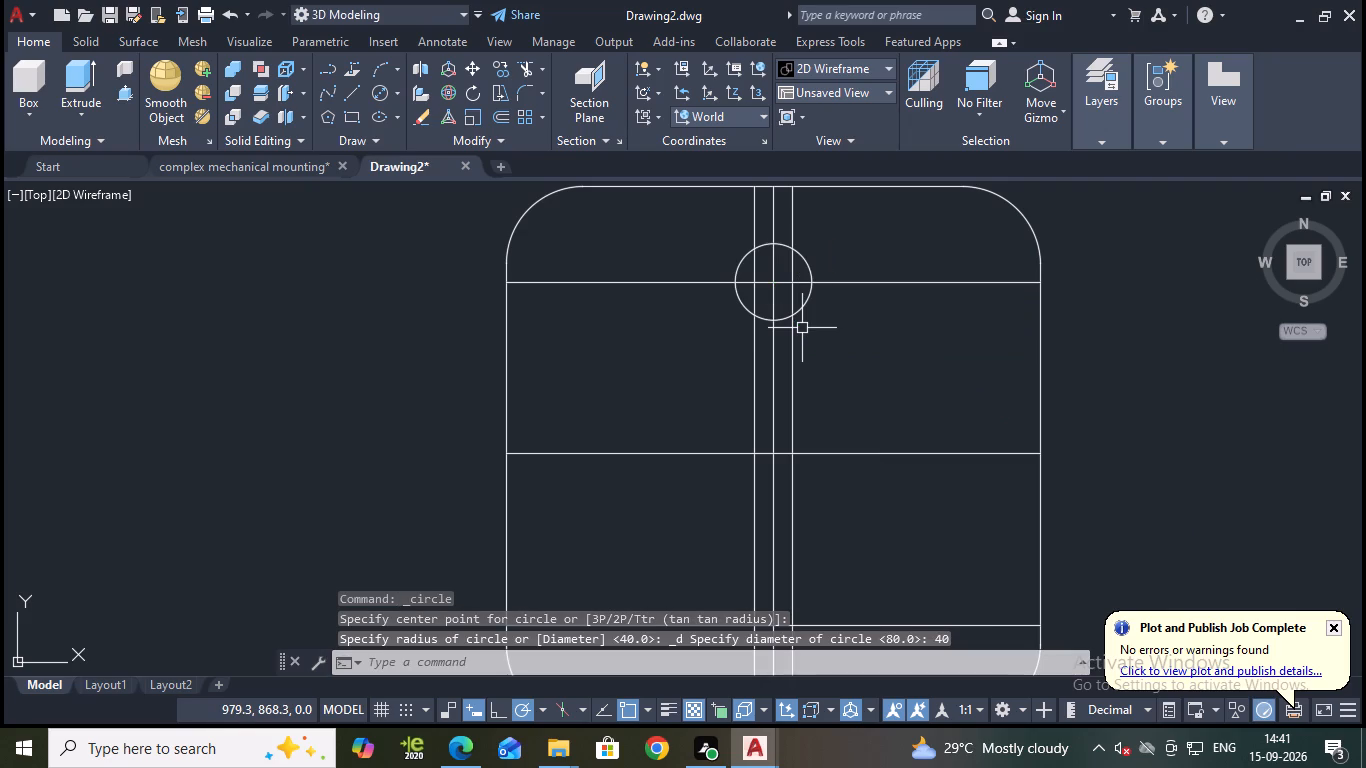
middle_drag(849, 305, 854, 362)
key(Escape)
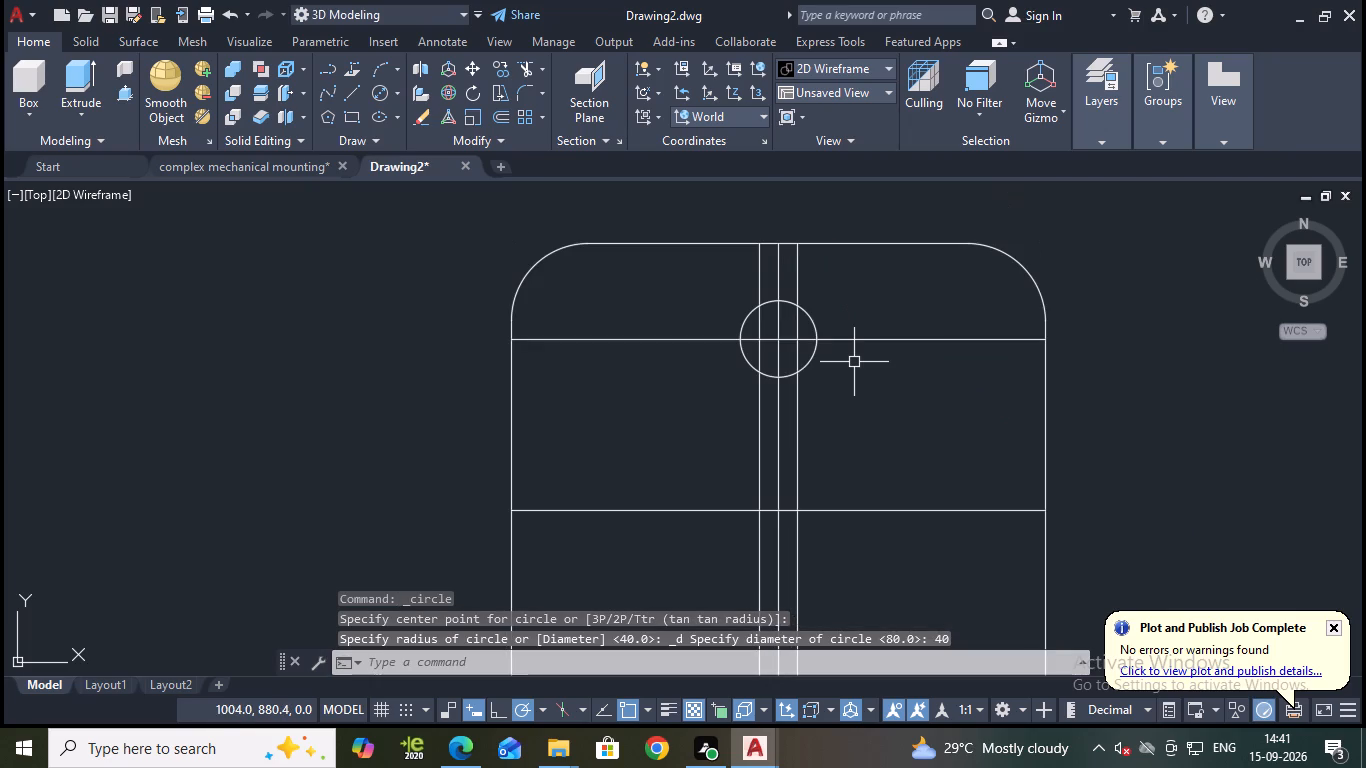
Trim the circle's top arc, the vertical lines inside and below it, and the centre line above it, leaving a keyhole slot.
text(tr)
key(Return)
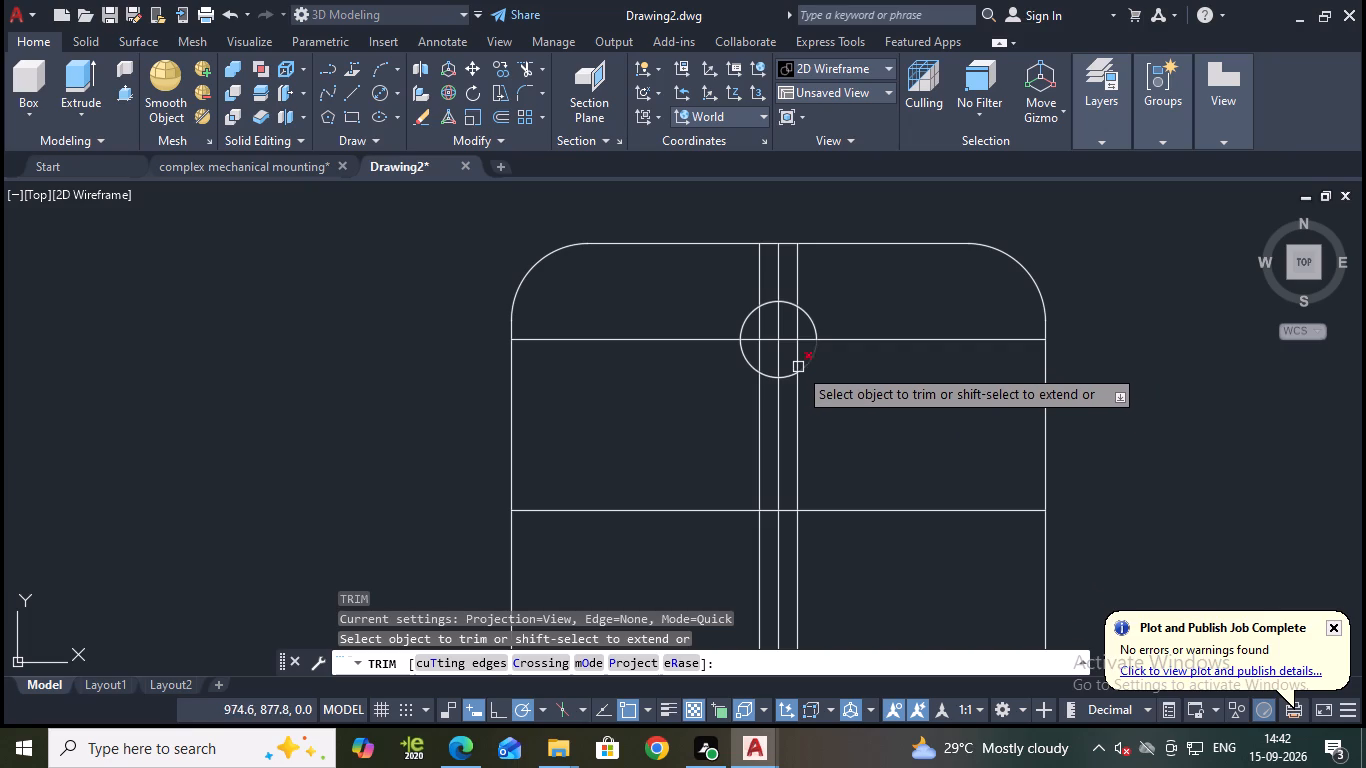
click(773, 304)
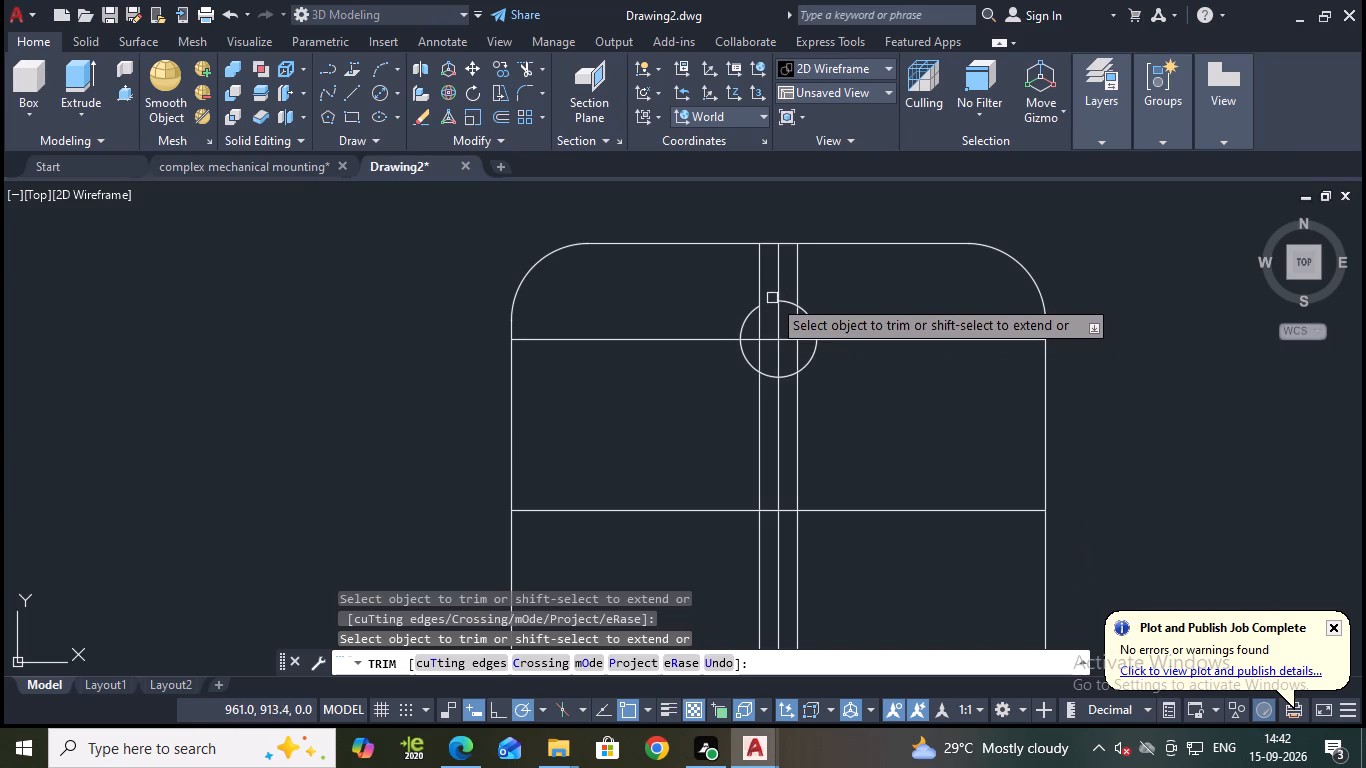
click(775, 296)
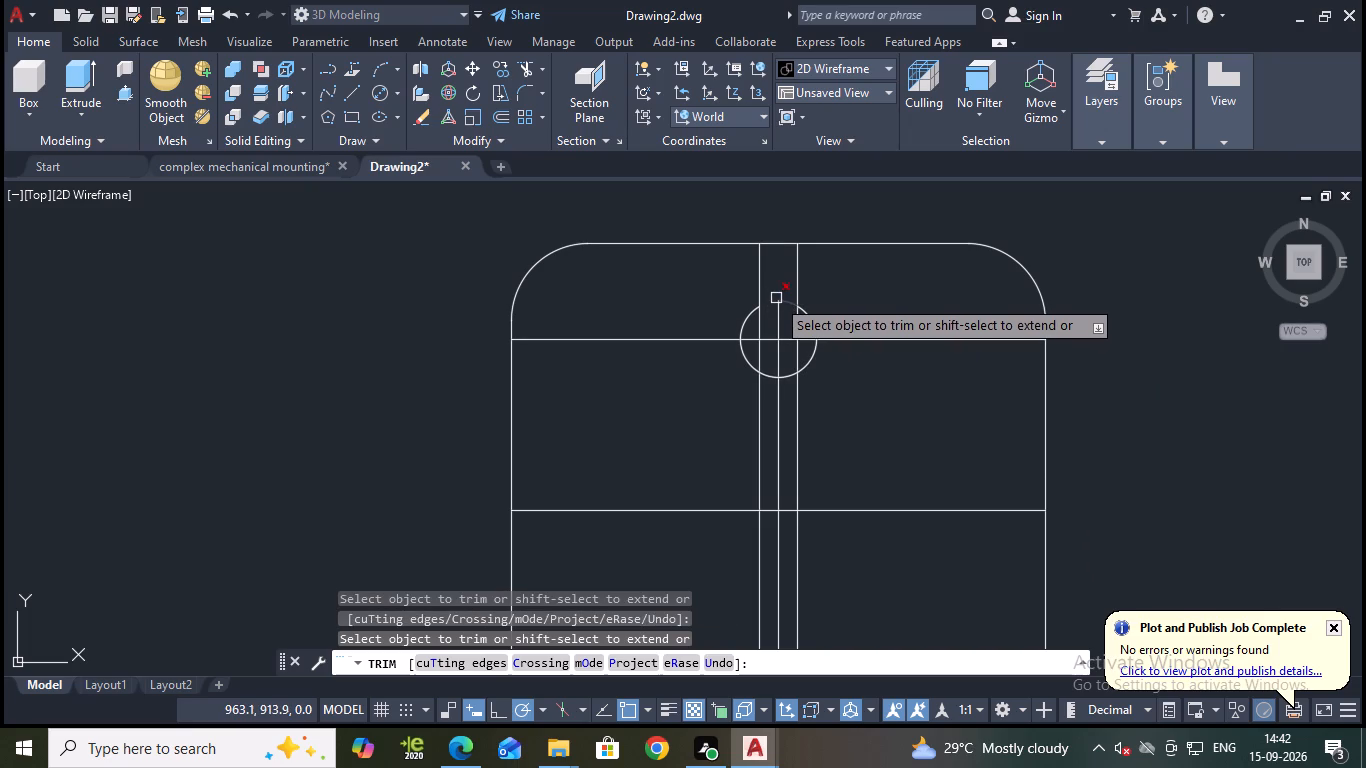
click(776, 298)
click(779, 308)
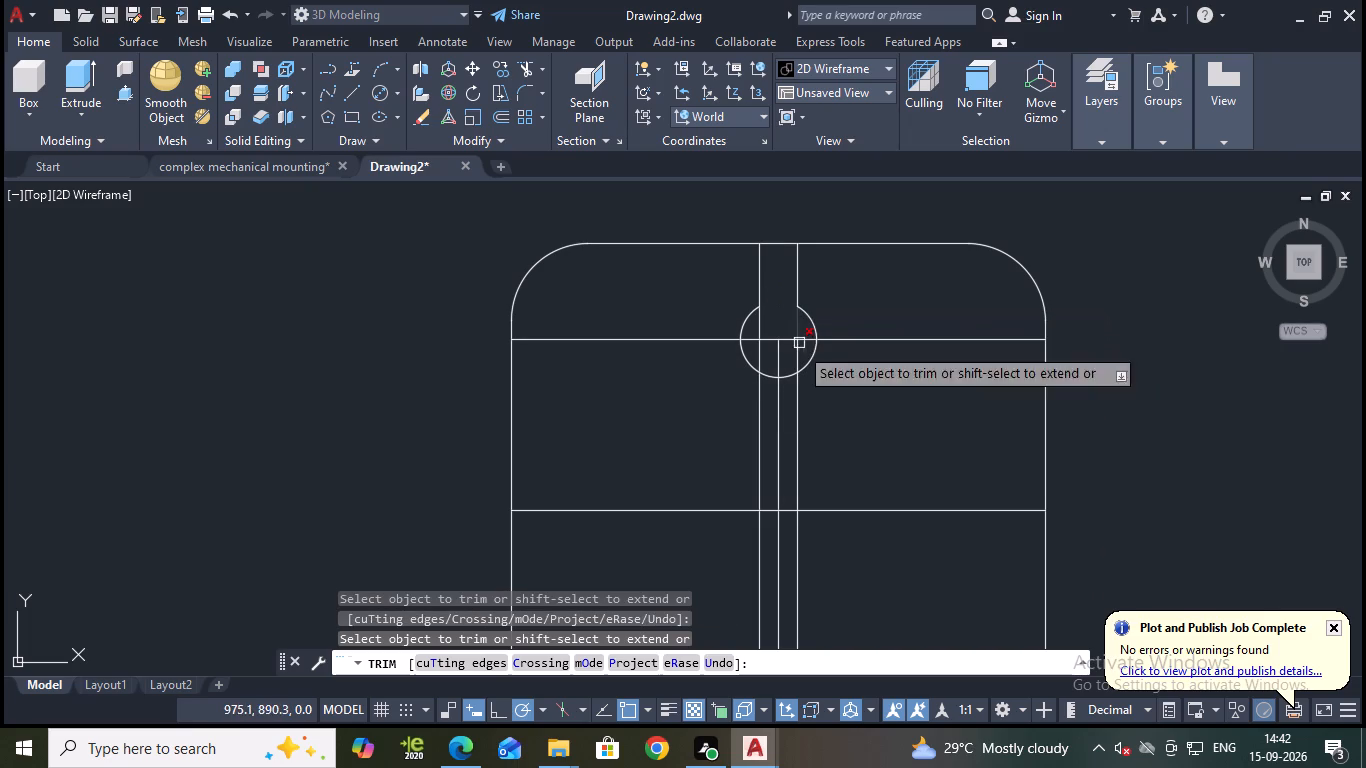
click(761, 388)
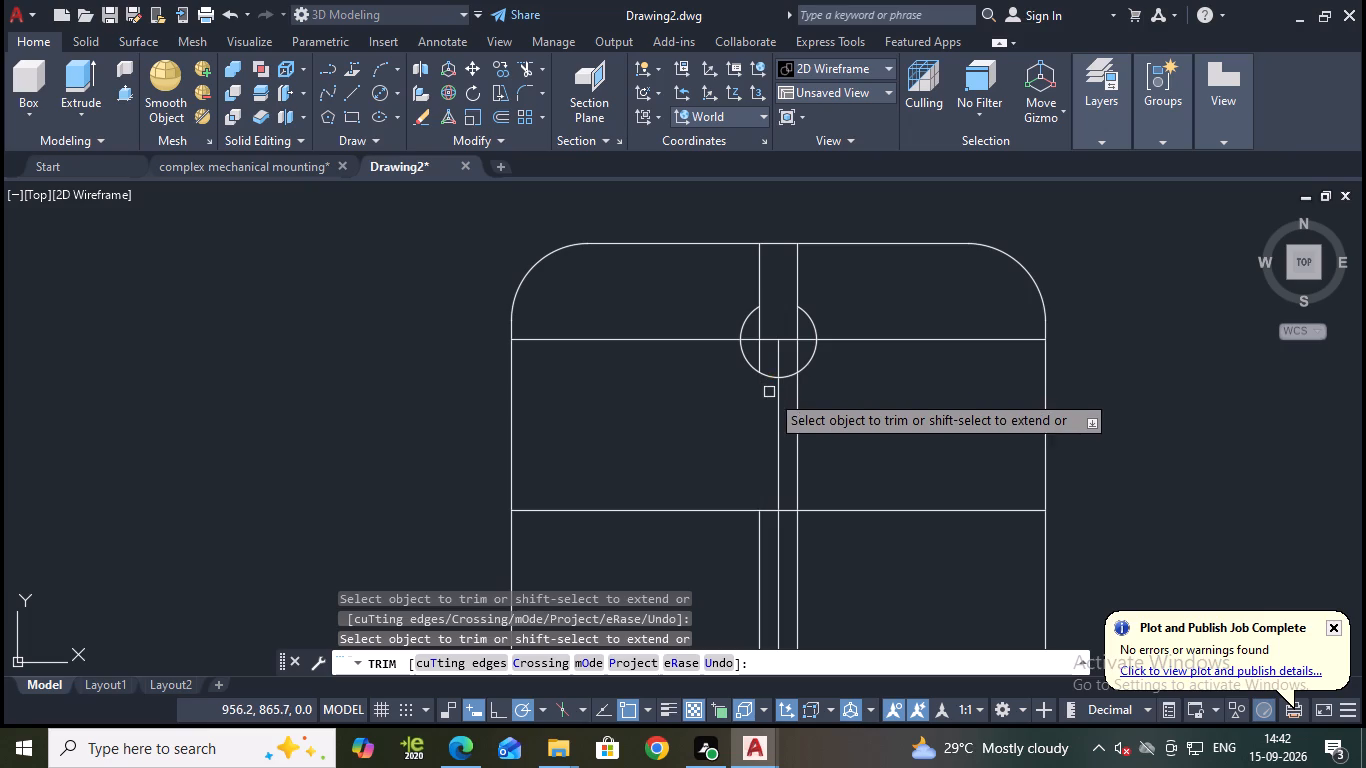
click(776, 396)
click(798, 398)
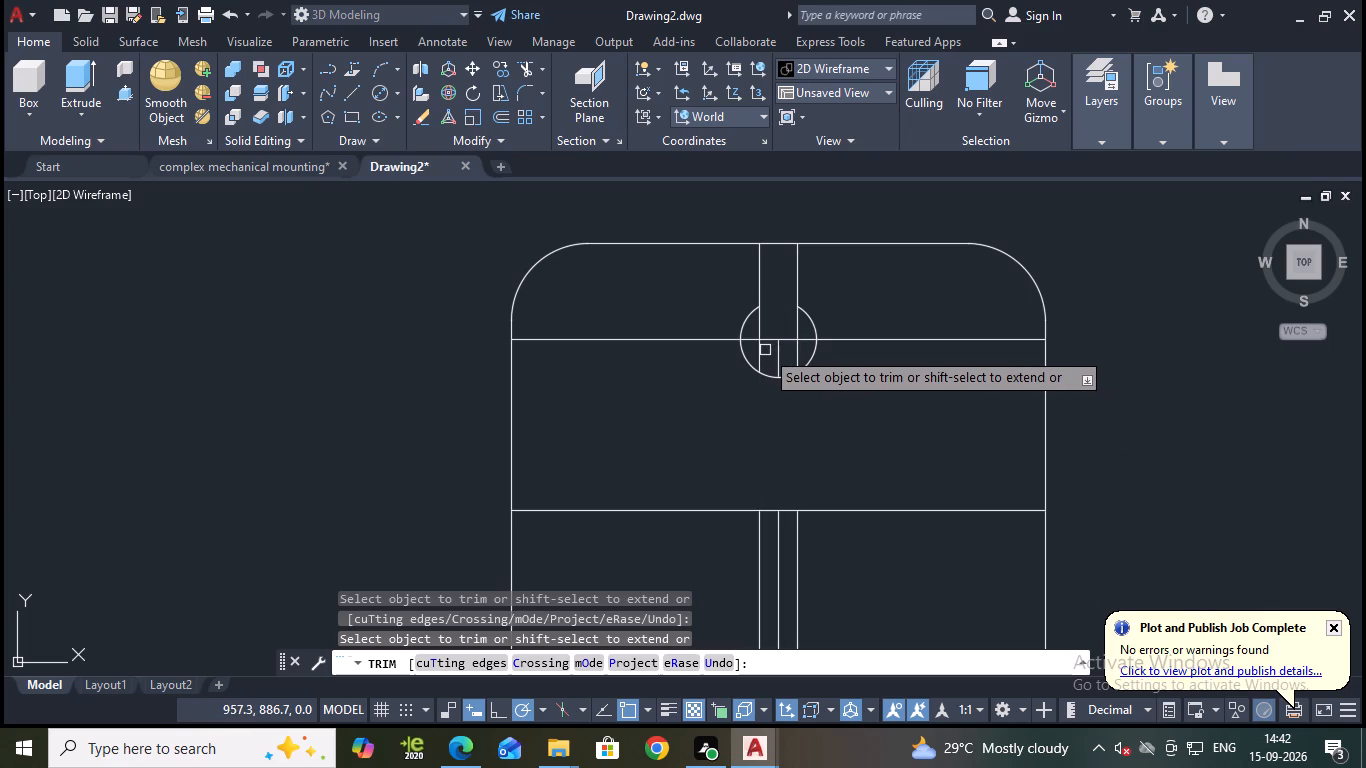
click(762, 352)
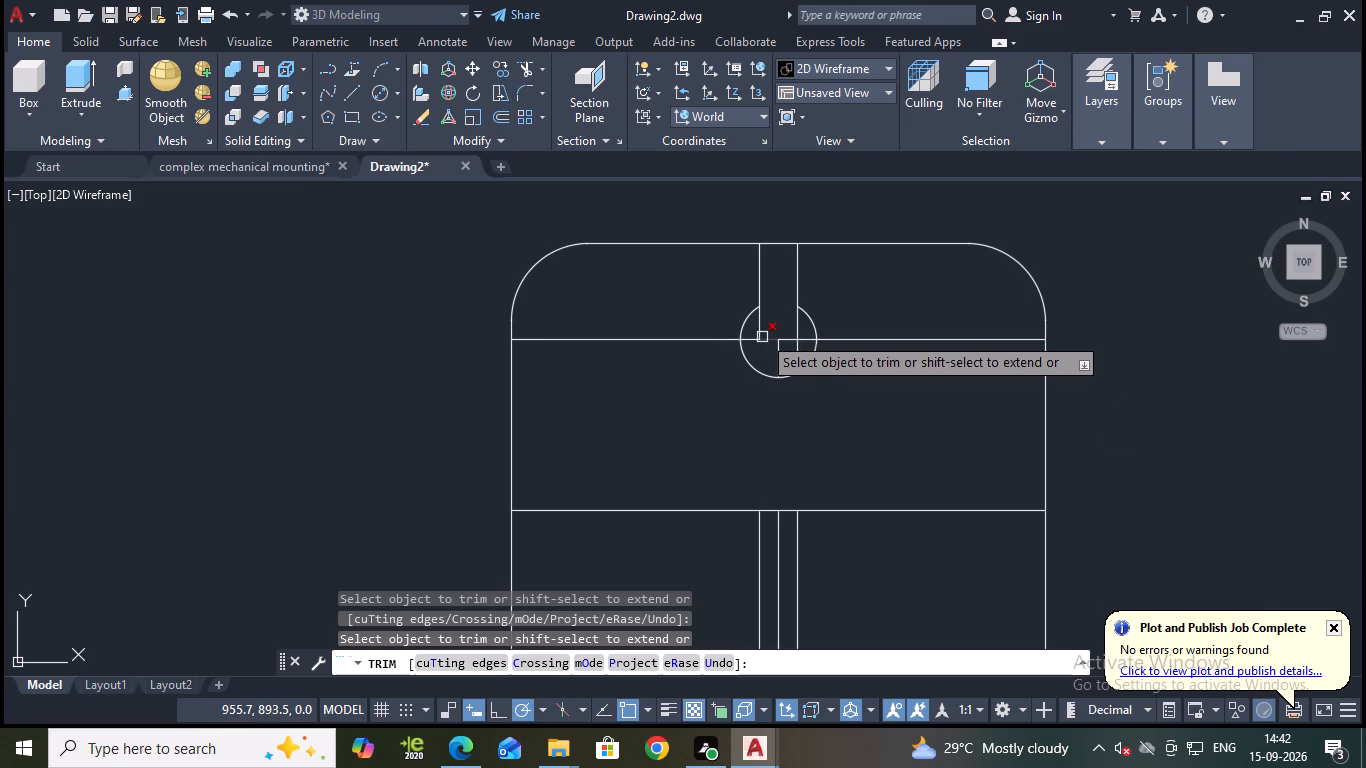
click(762, 323)
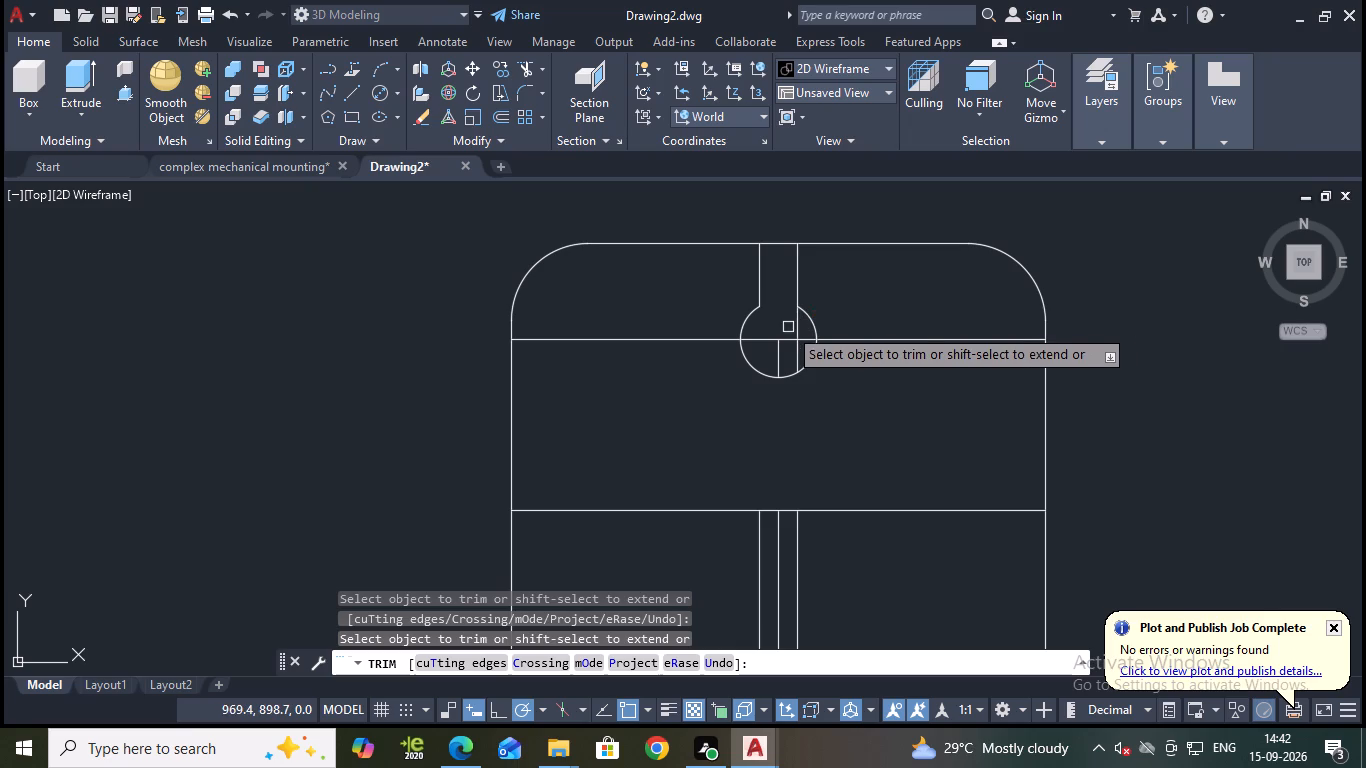
click(800, 330)
click(797, 357)
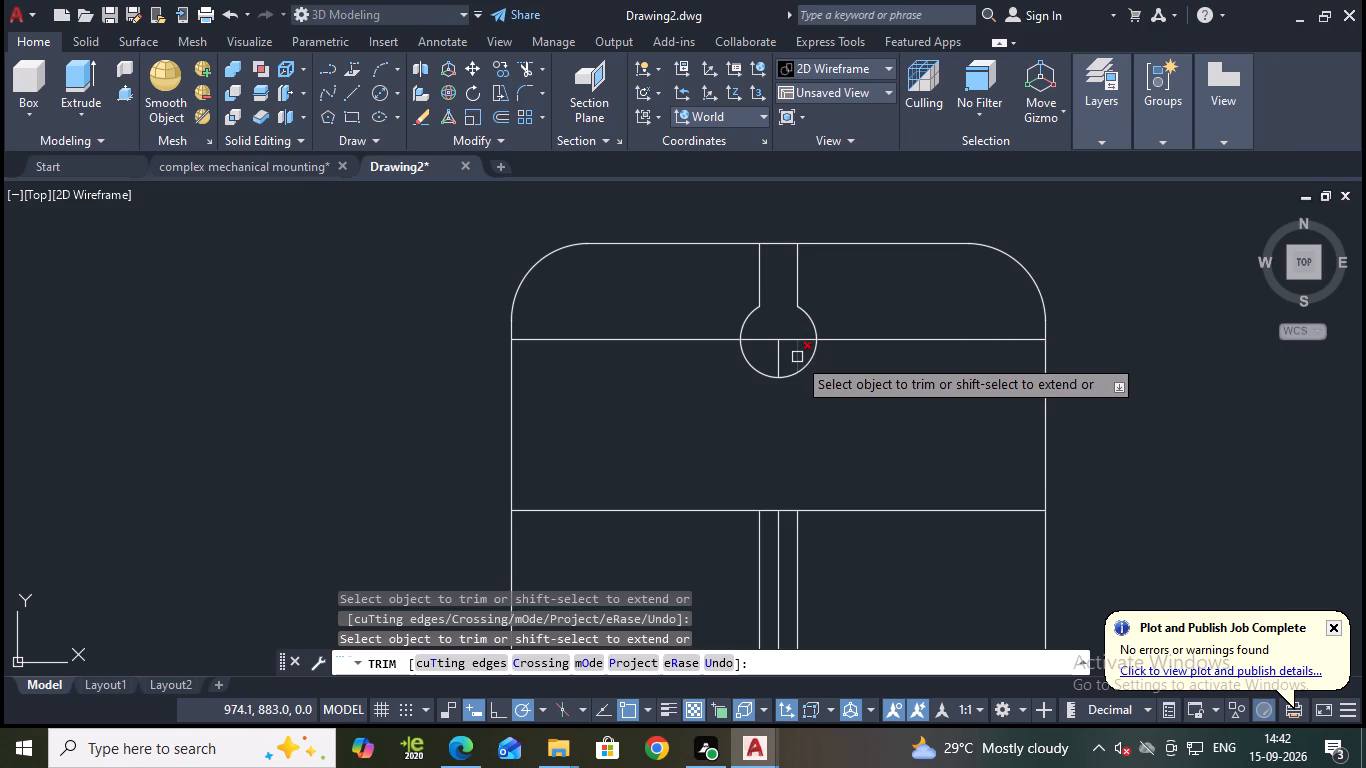
click(780, 358)
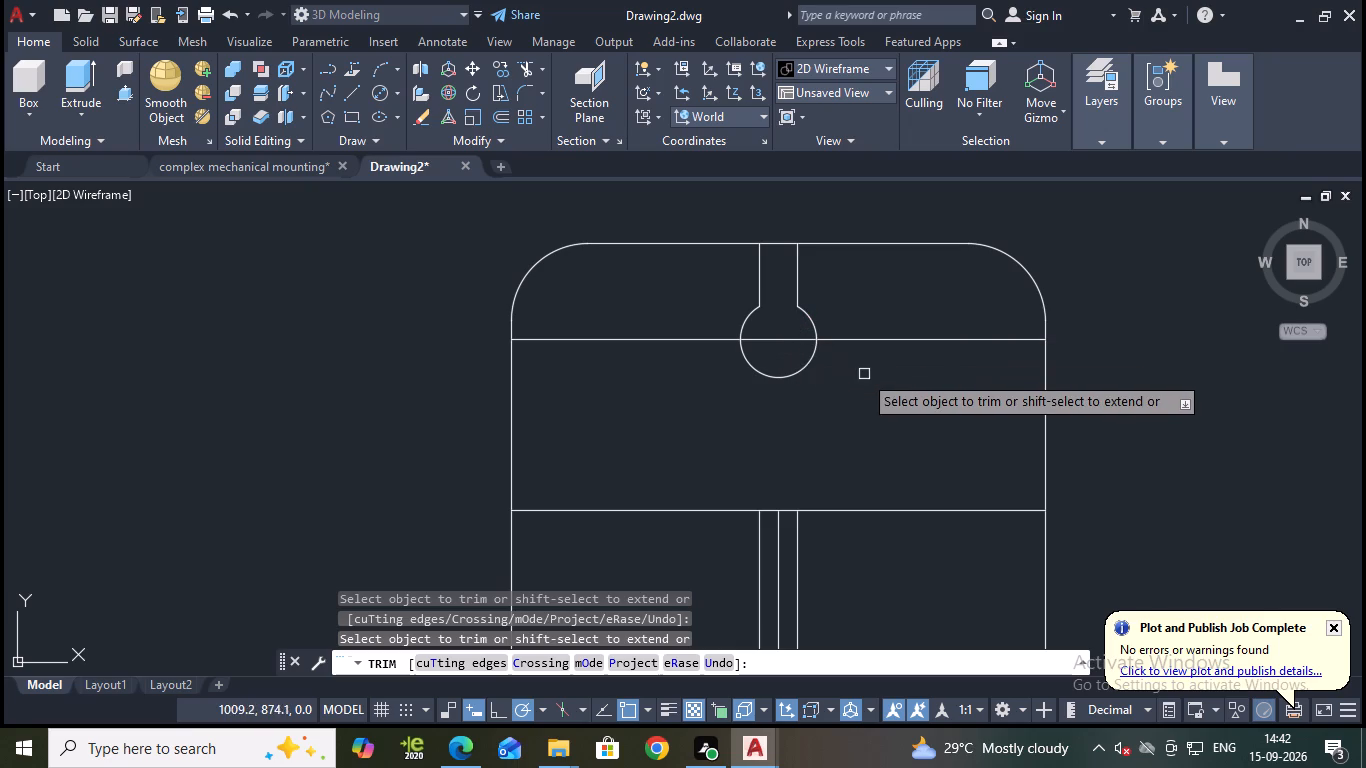
key(Escape)
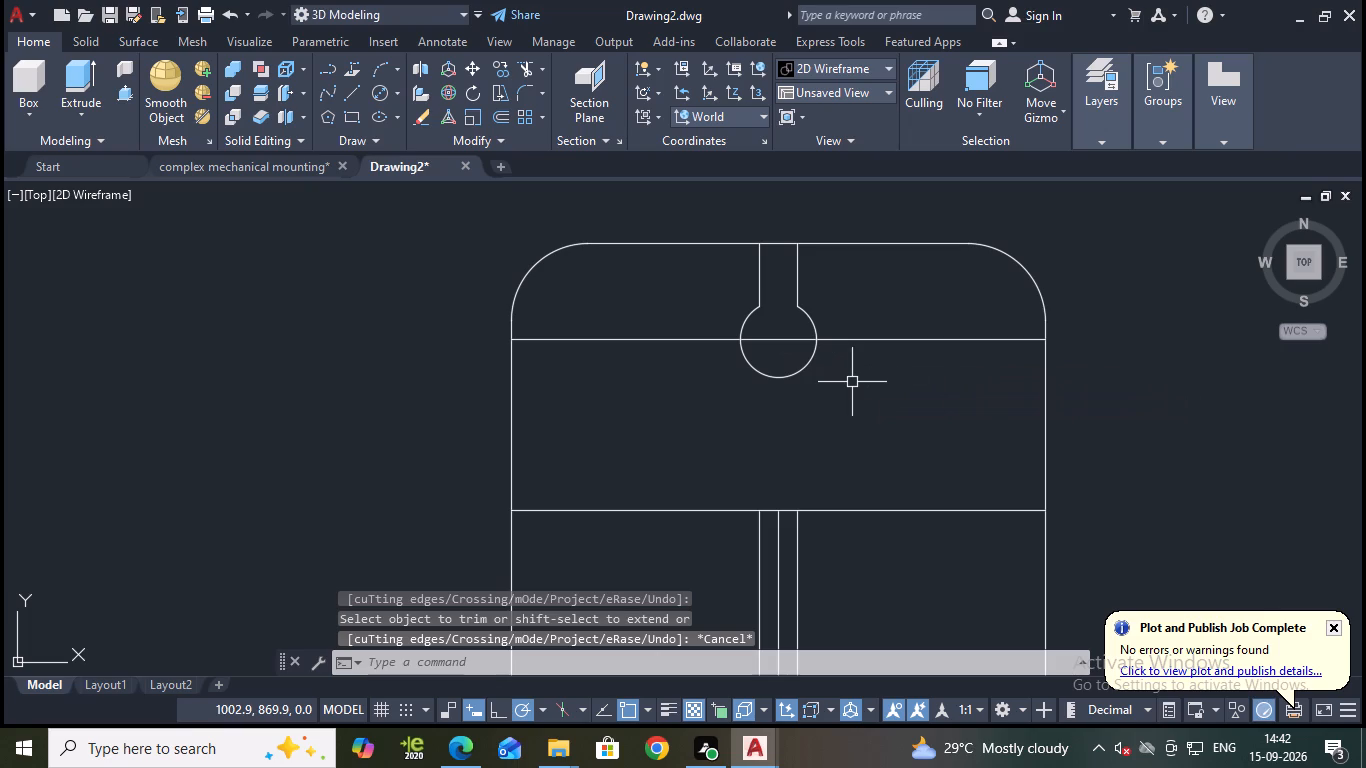
Erase the upper horizontal offset line running through the keyhole slot's circle.
click(931, 342)
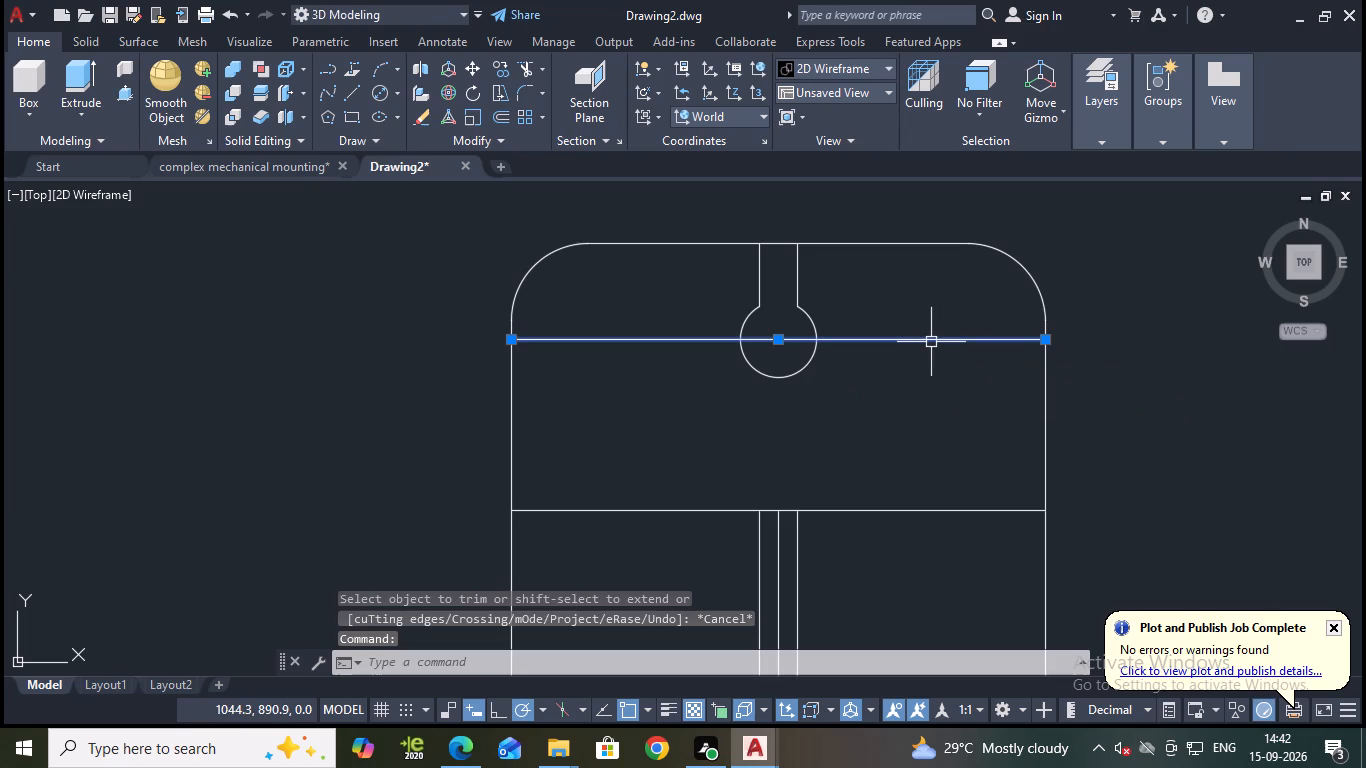
key(e)
key(Return)
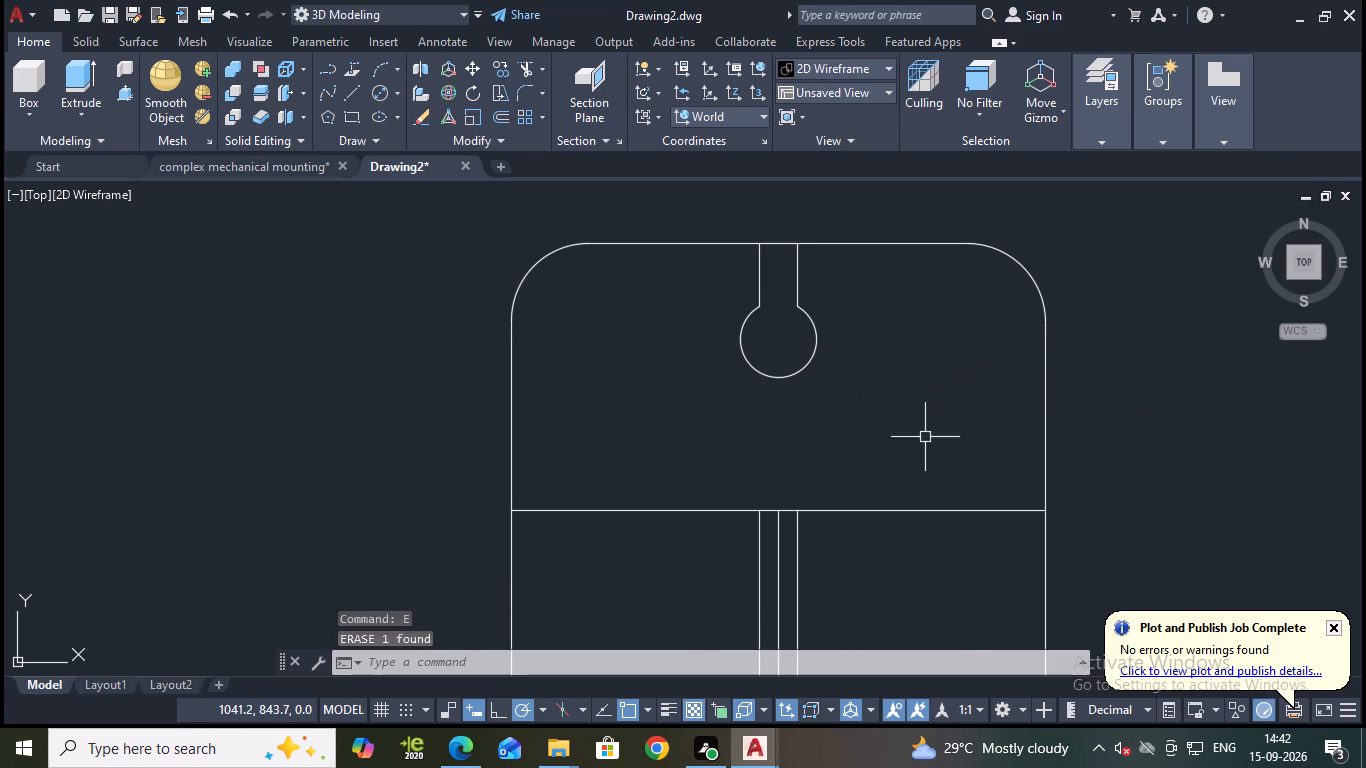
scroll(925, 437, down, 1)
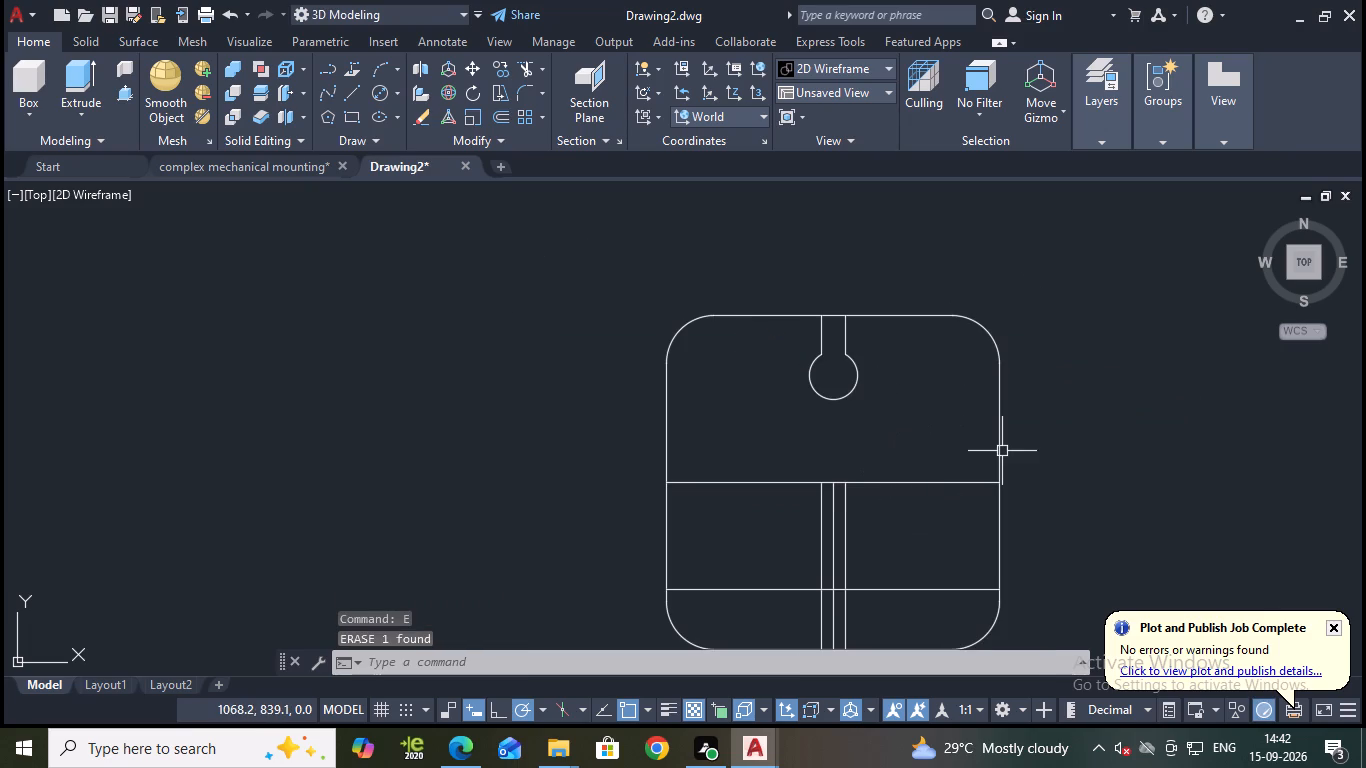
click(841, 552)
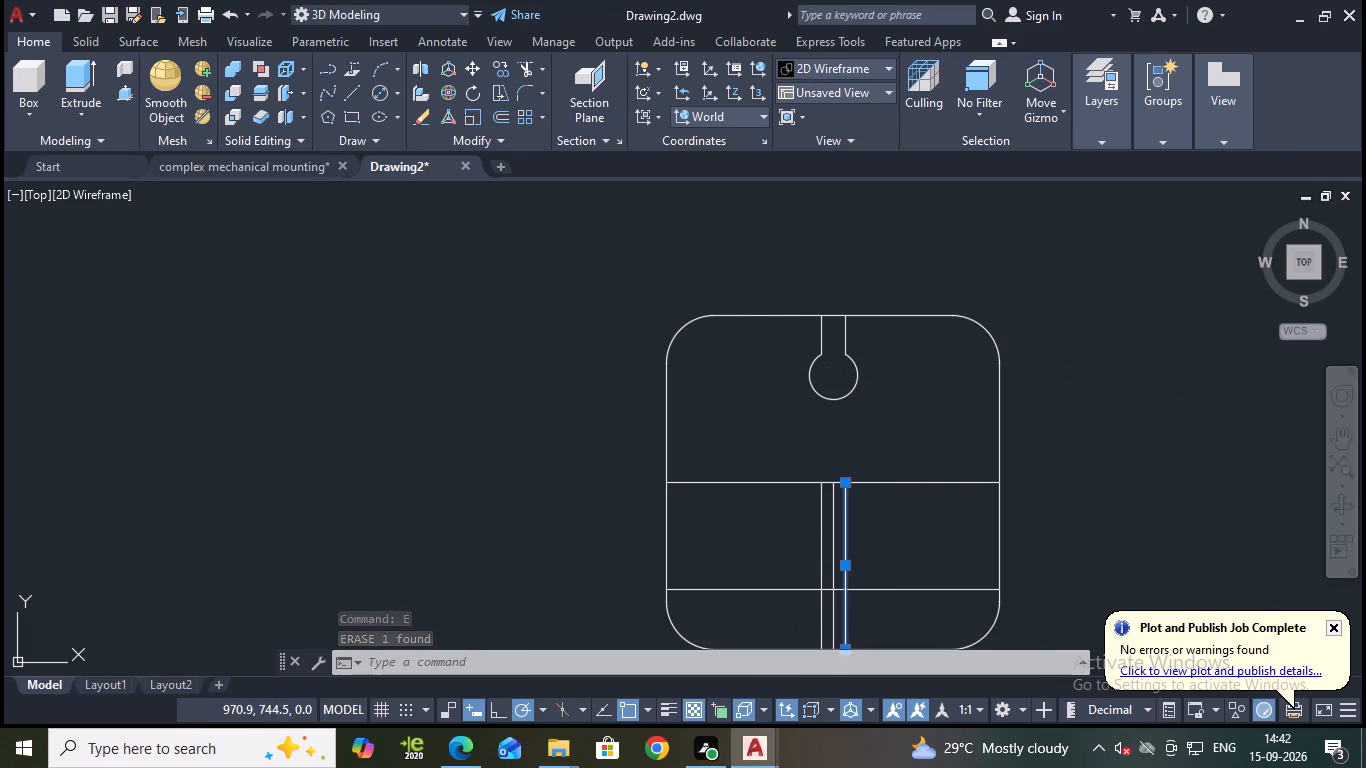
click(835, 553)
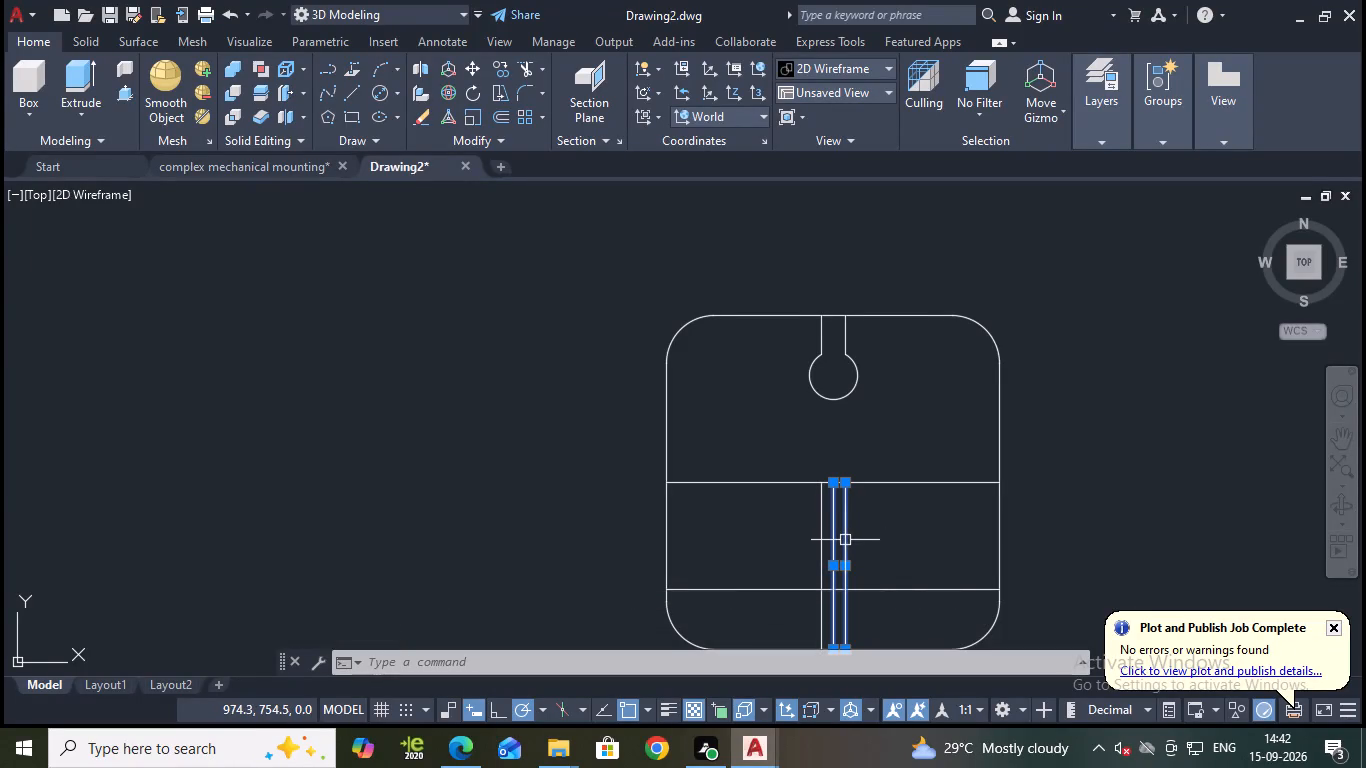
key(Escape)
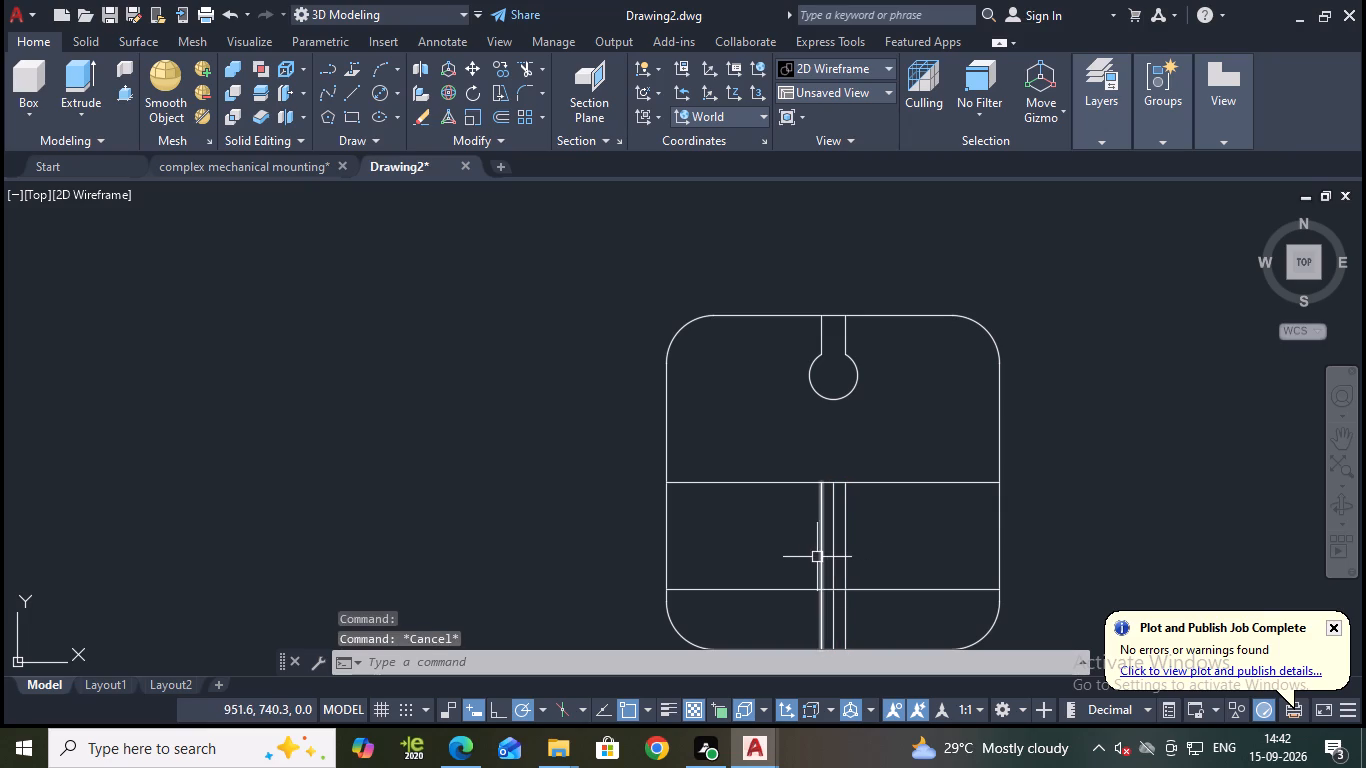
Erase the two vertical offset lines remaining on either side of the centre line in the profile's lower half.
click(822, 557)
click(846, 557)
key(e)
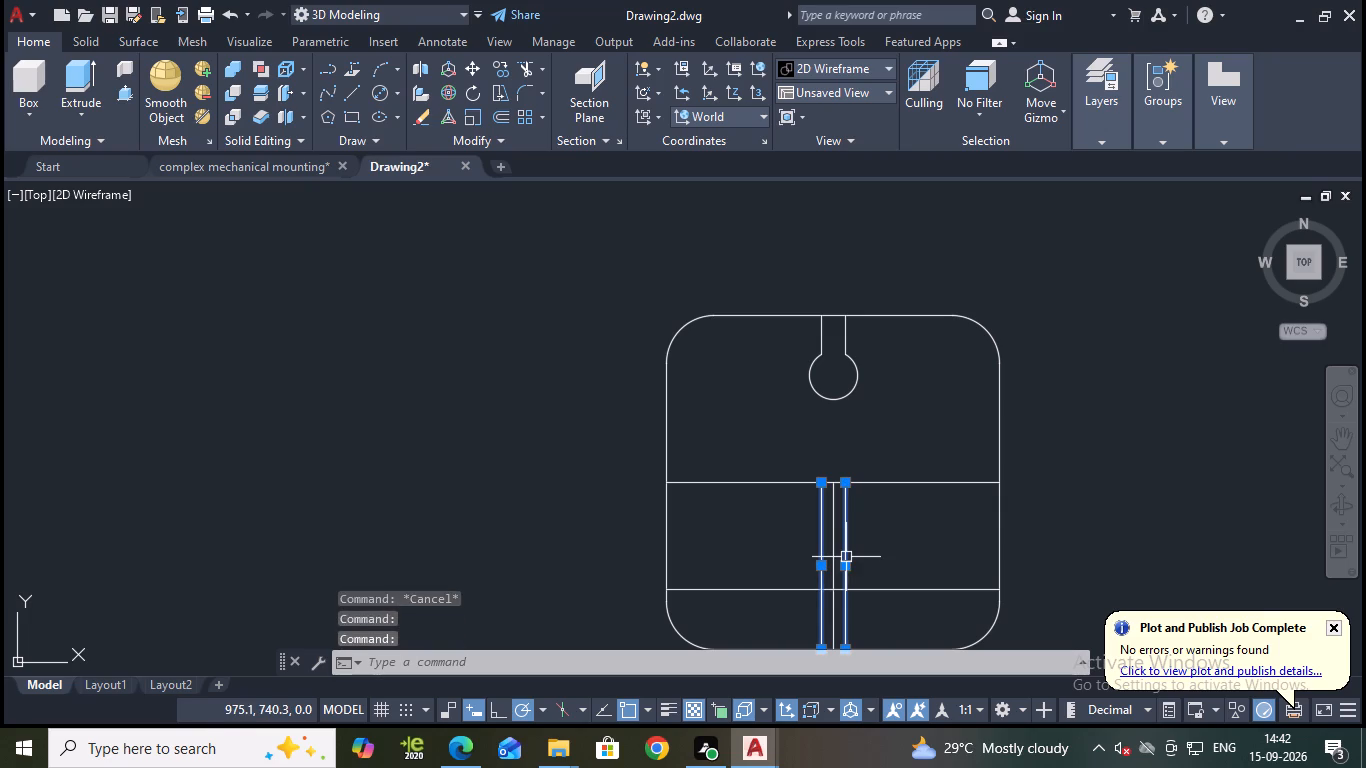
key(Return)
Stretch the vertical centre line's upper end up to the midpoint of the profile's top edge.
click(833, 566)
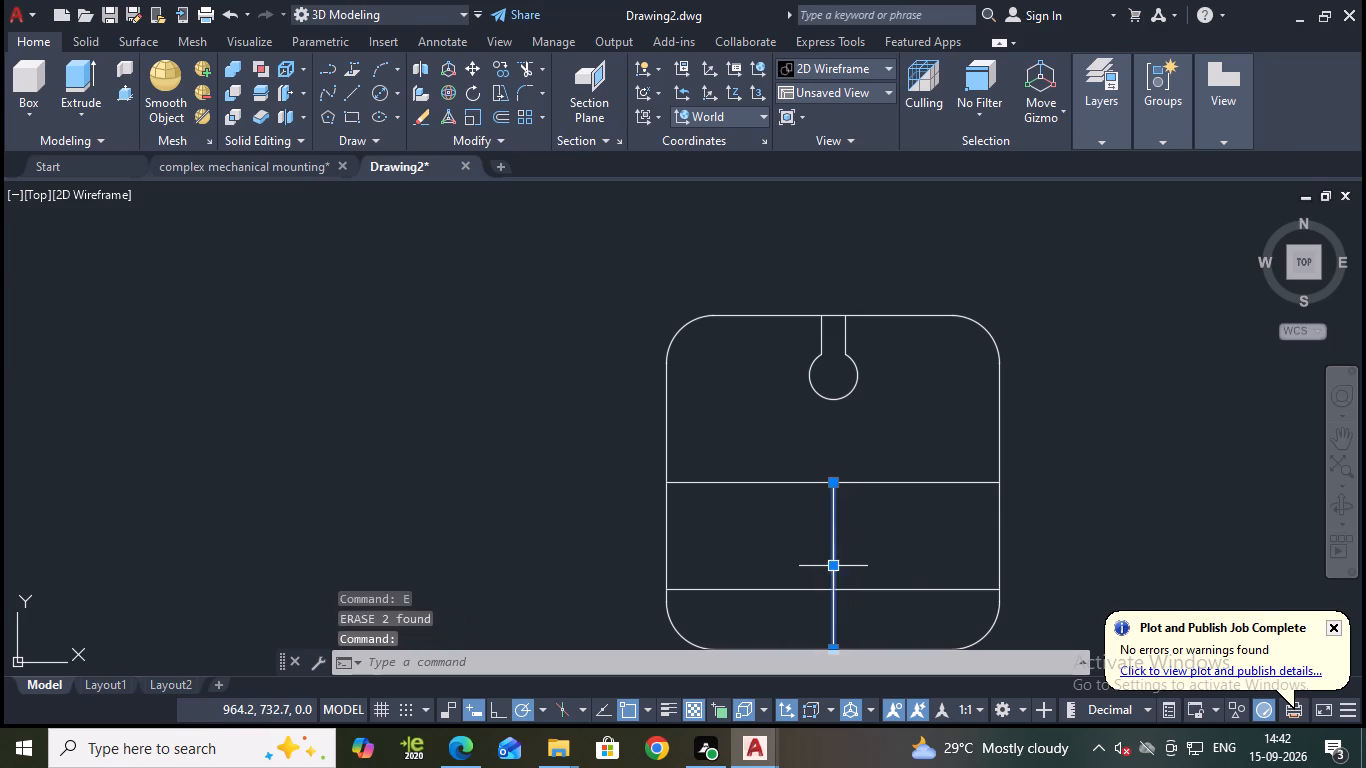
click(832, 486)
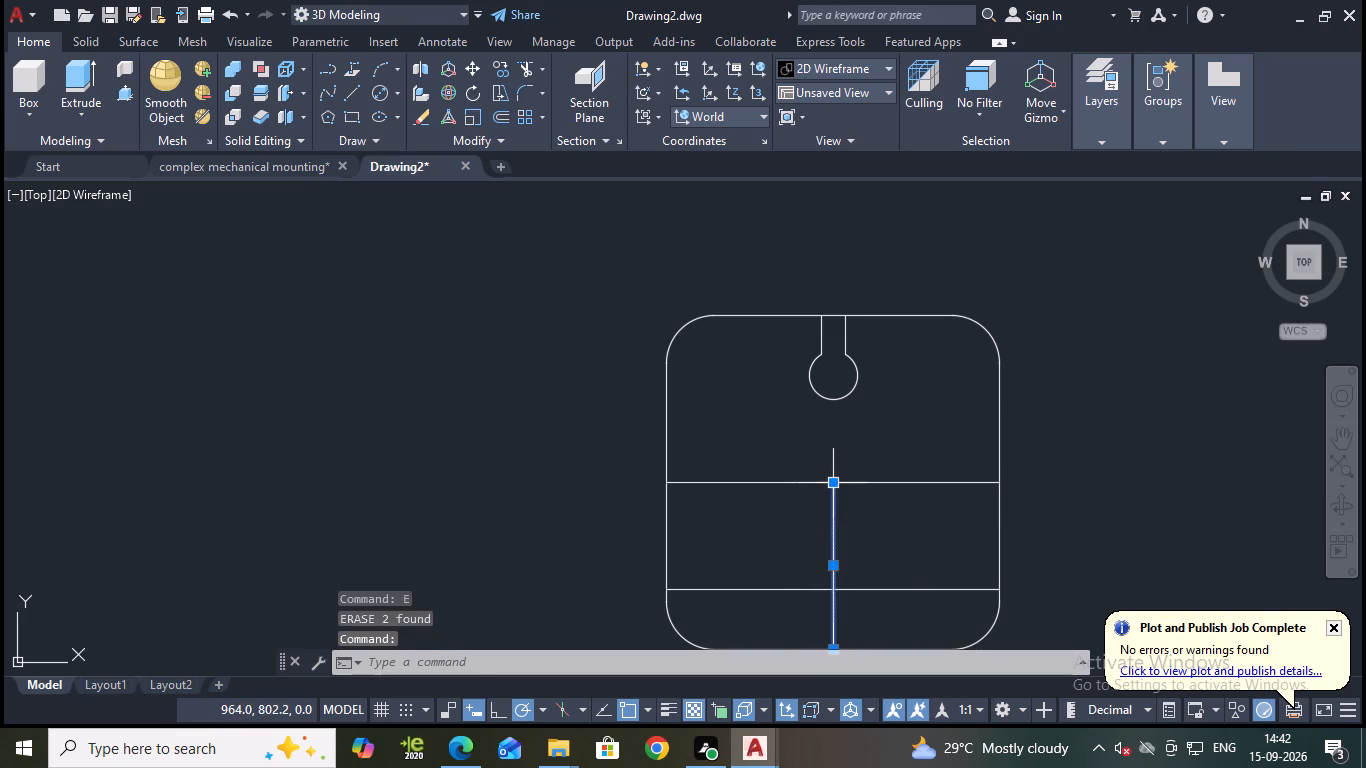
click(830, 315)
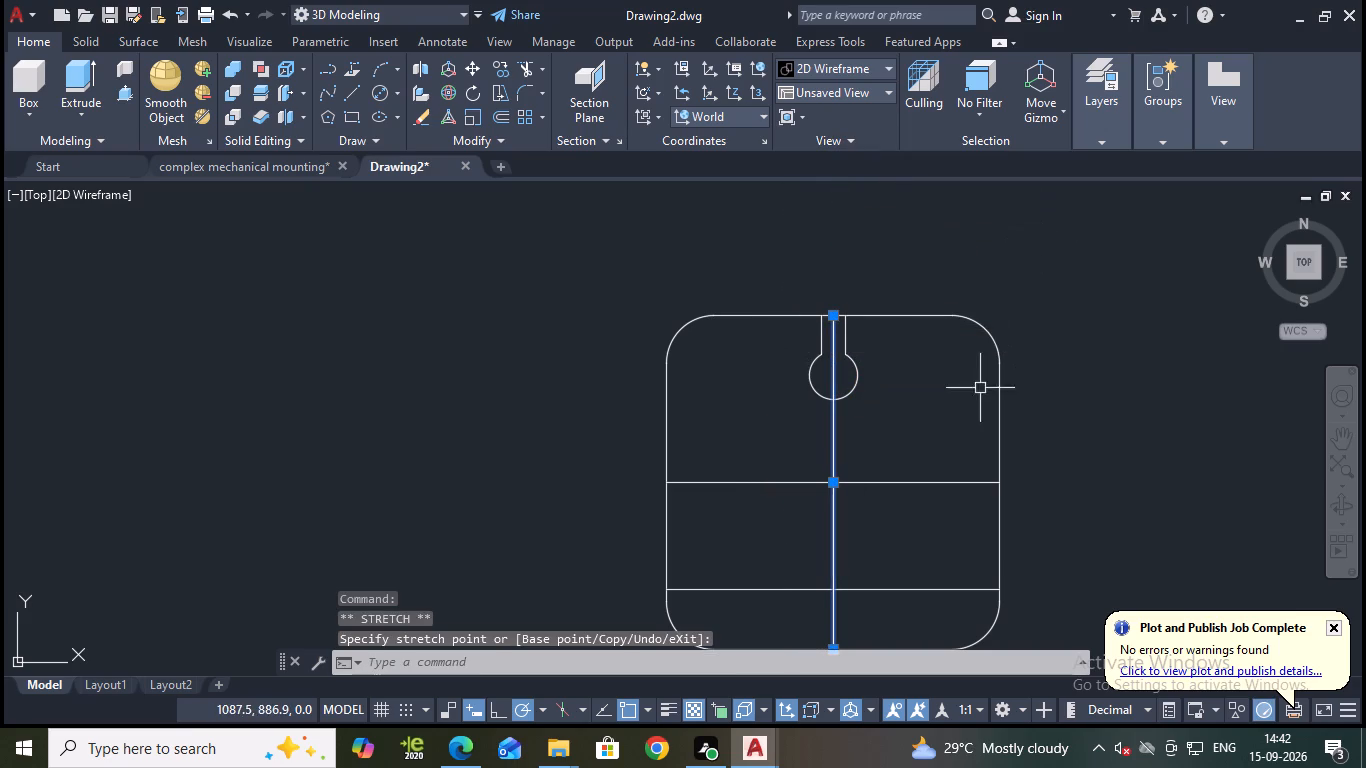
key(Escape)
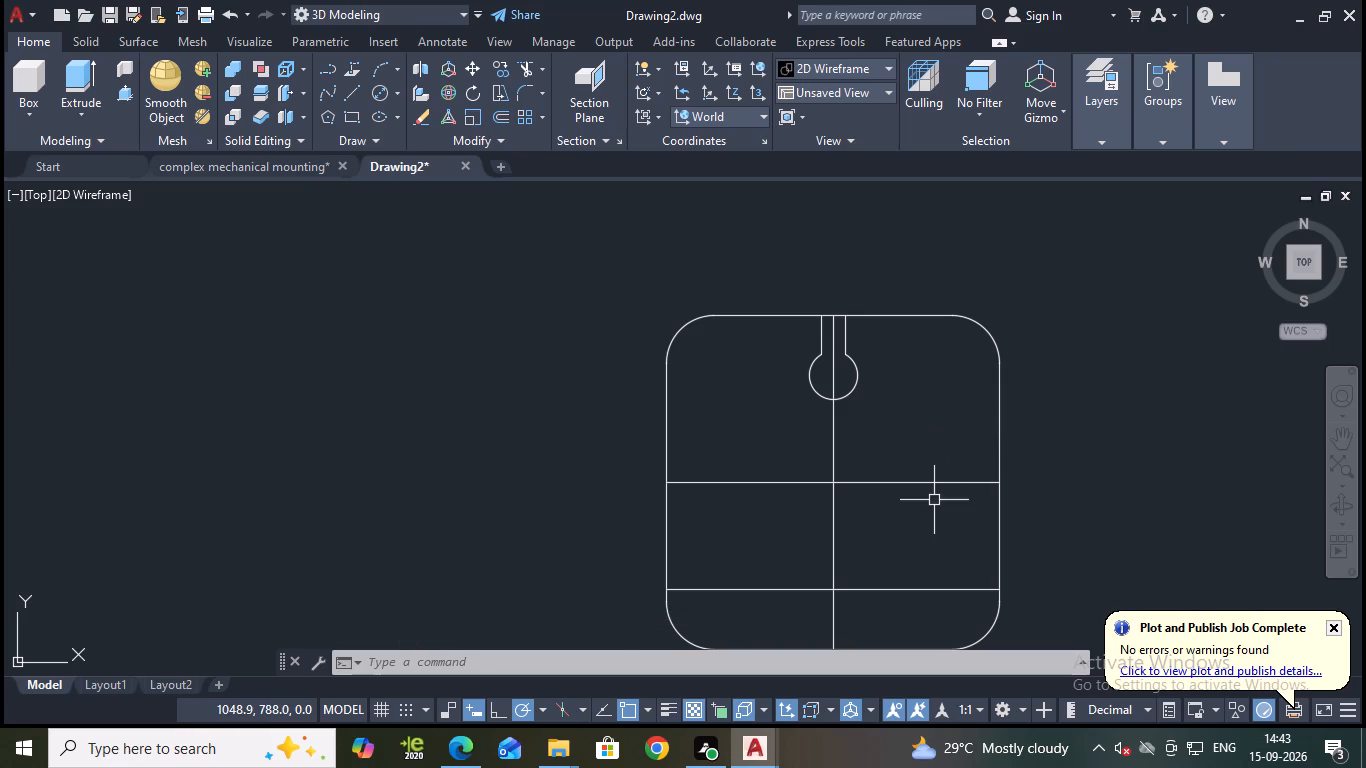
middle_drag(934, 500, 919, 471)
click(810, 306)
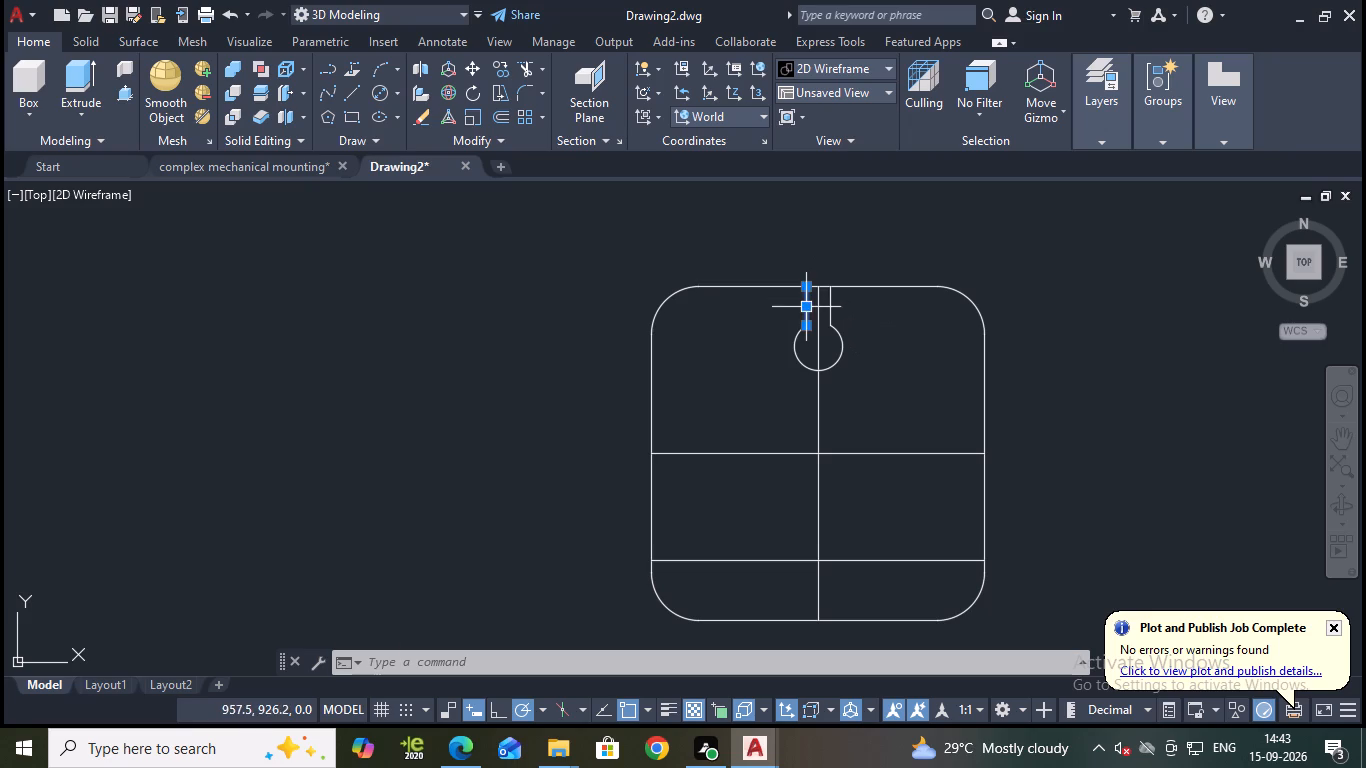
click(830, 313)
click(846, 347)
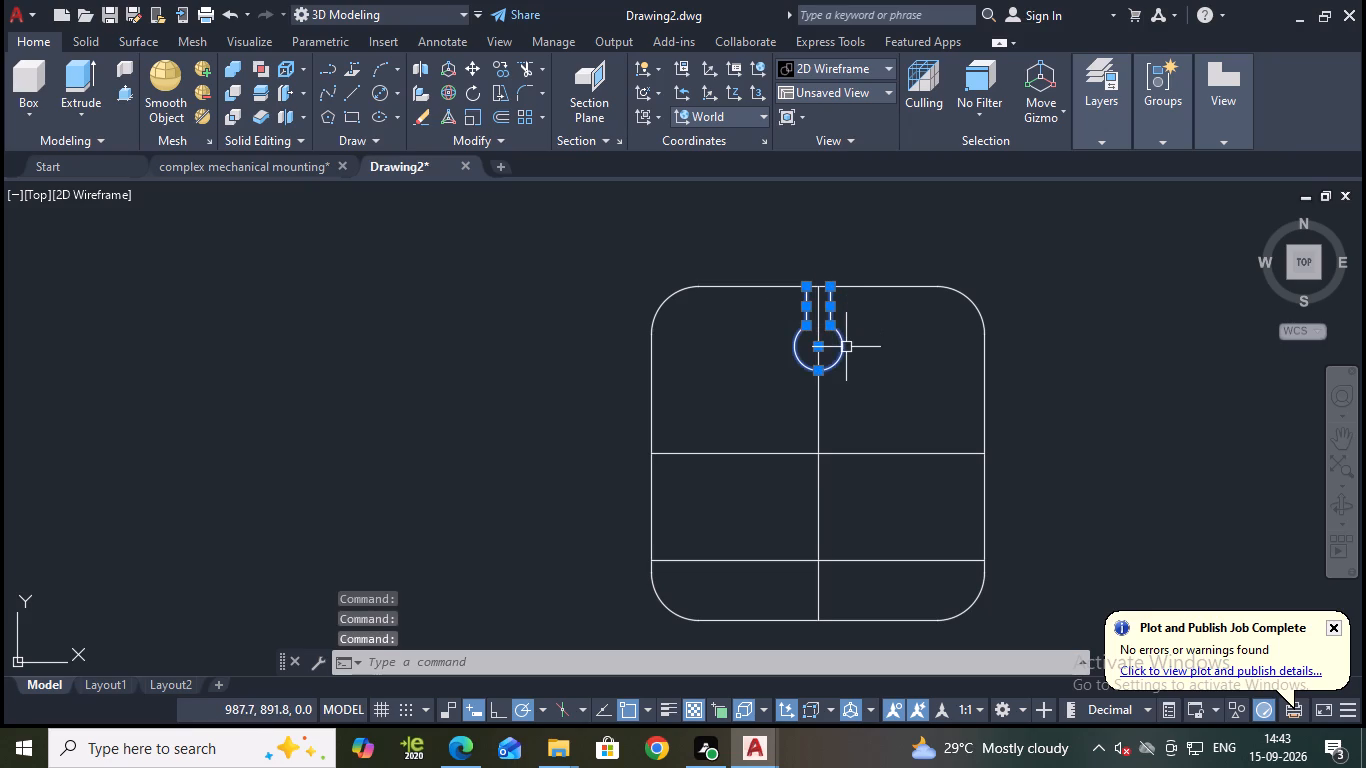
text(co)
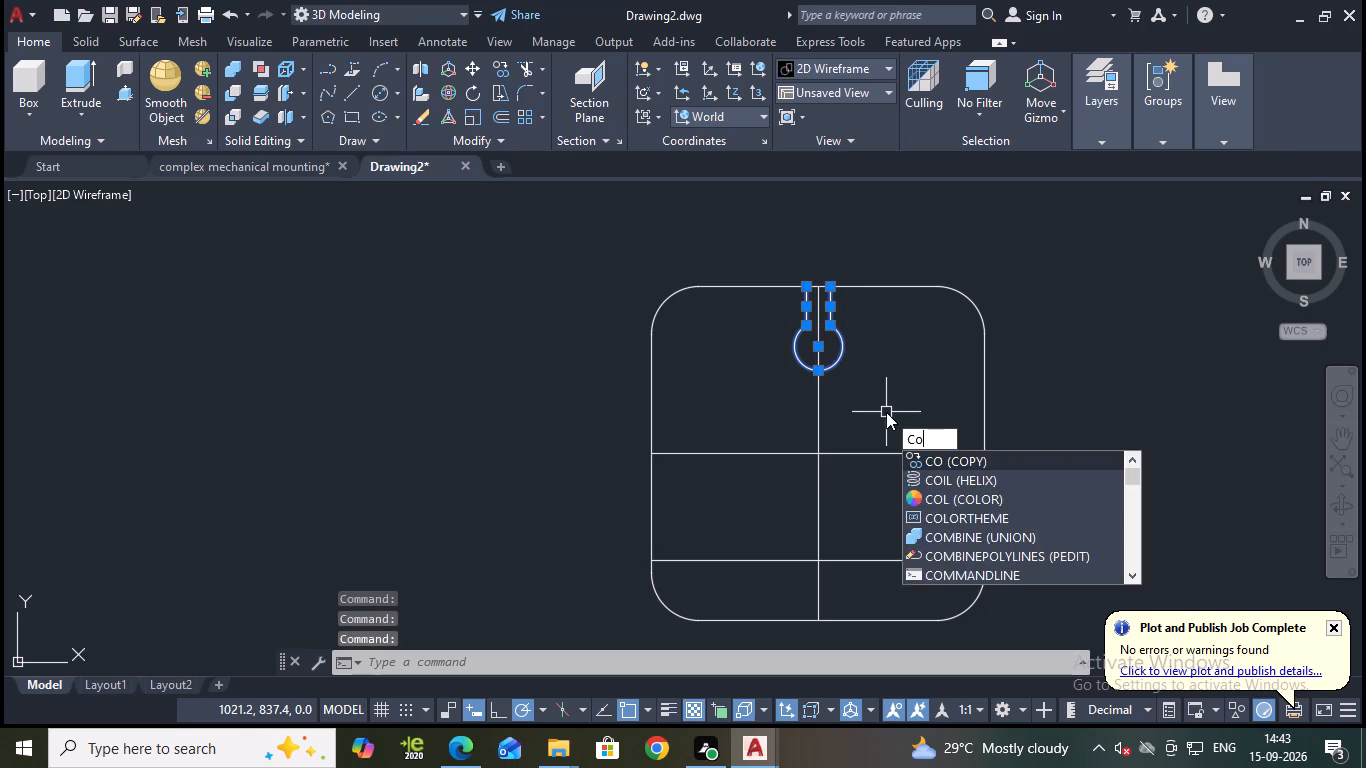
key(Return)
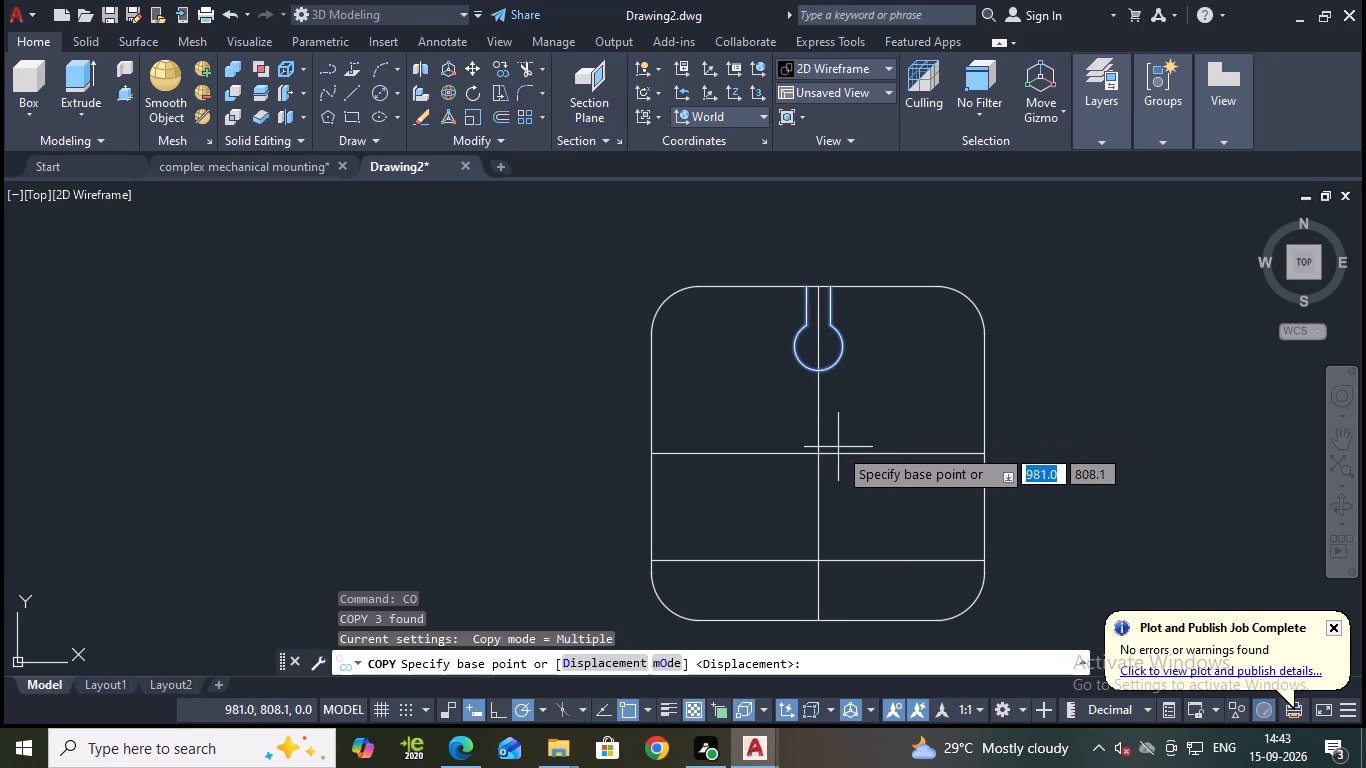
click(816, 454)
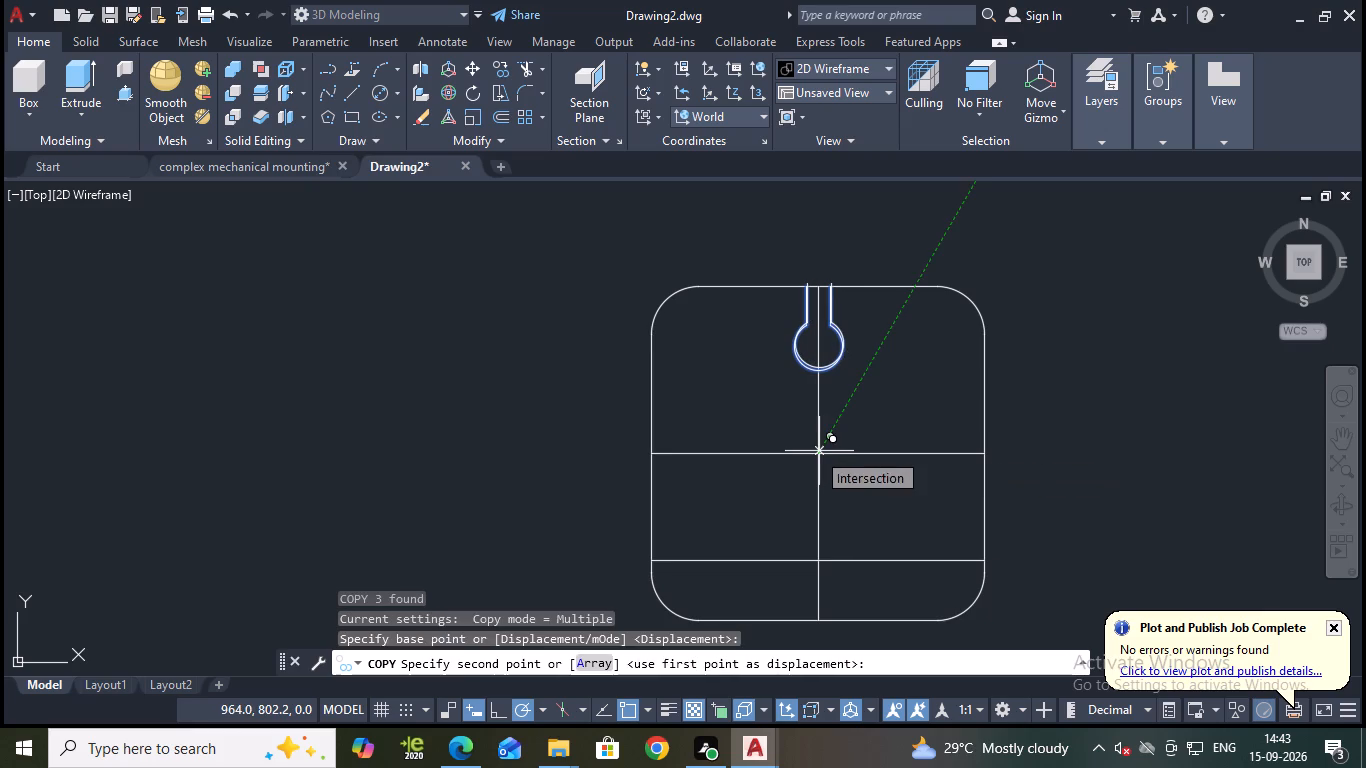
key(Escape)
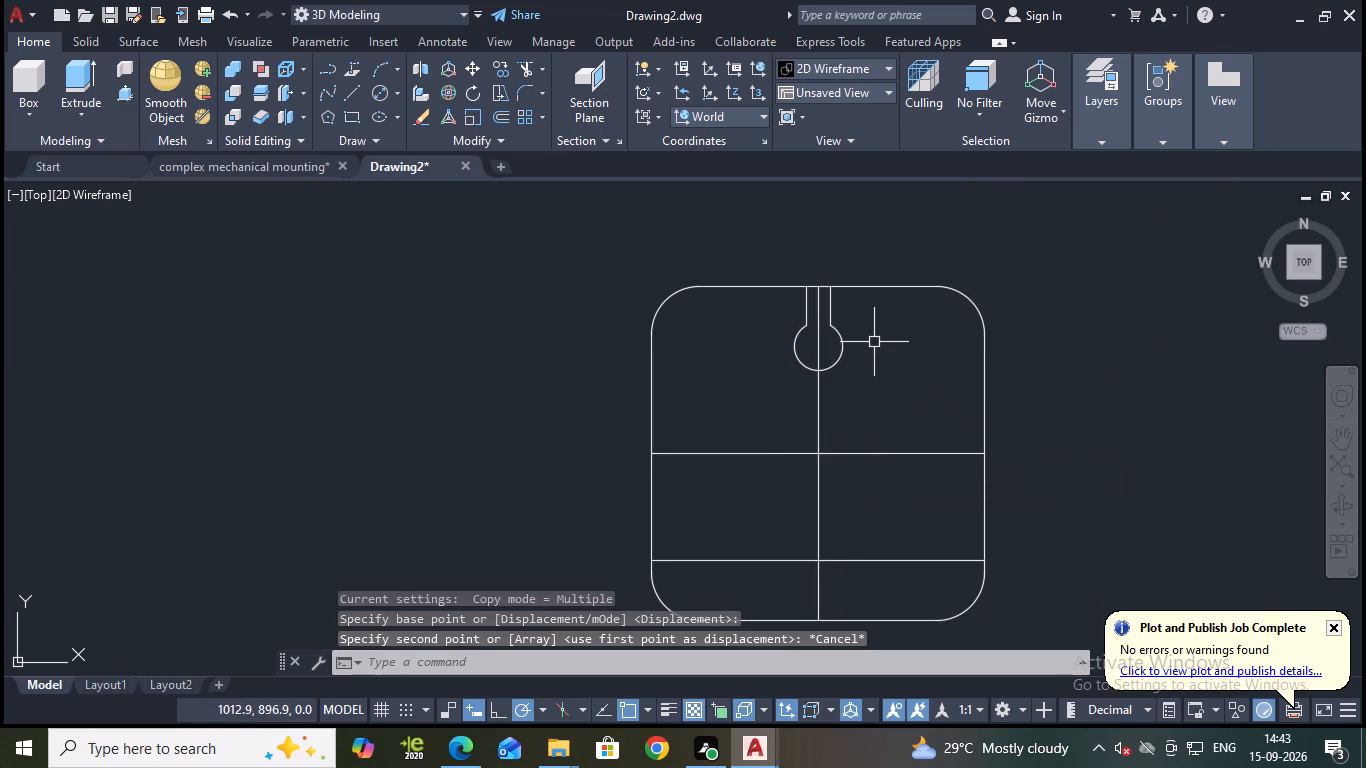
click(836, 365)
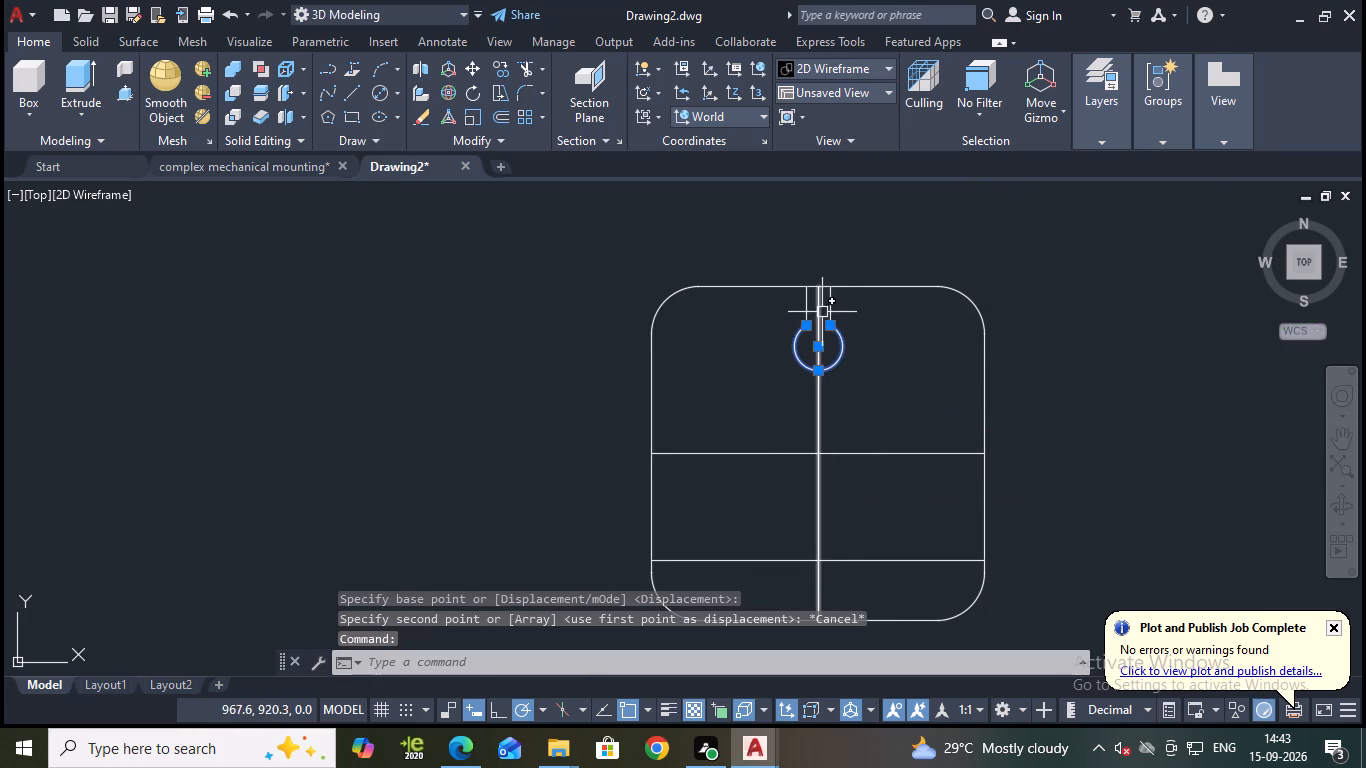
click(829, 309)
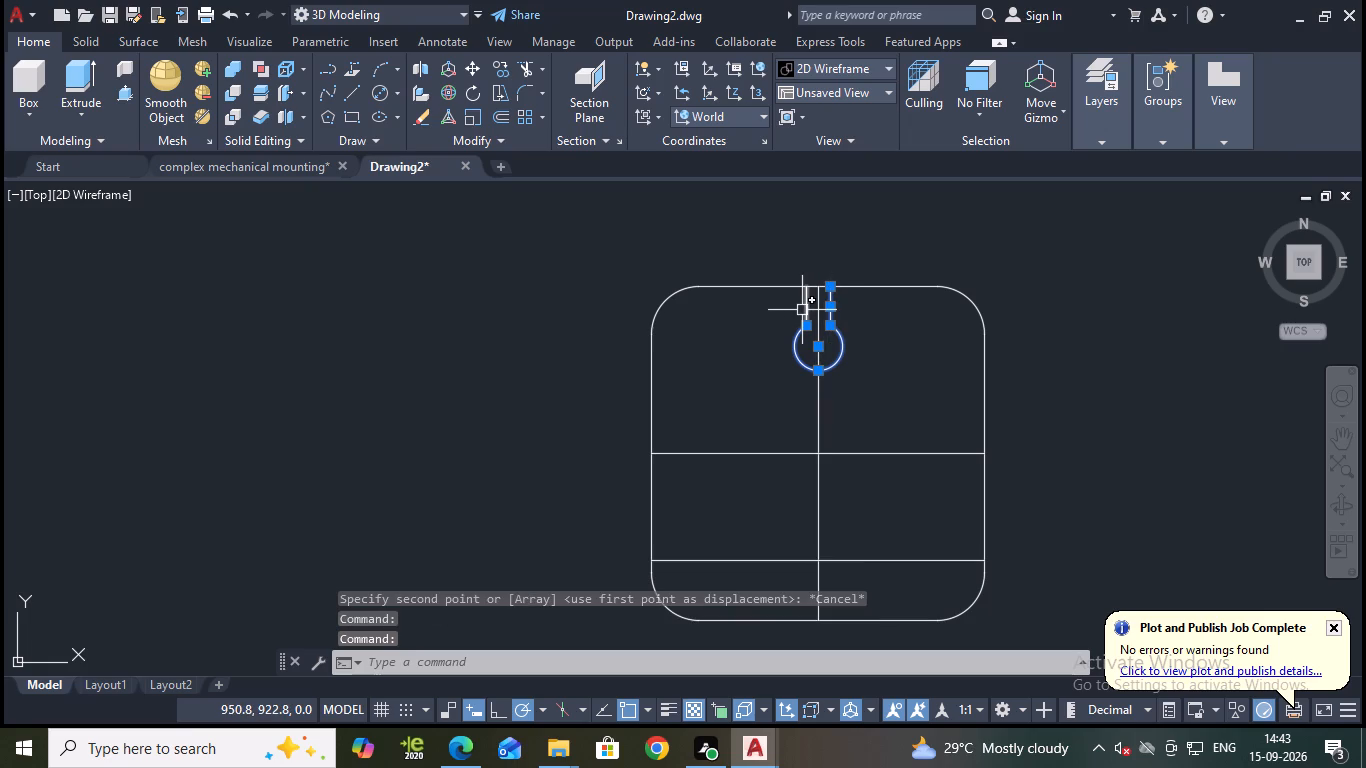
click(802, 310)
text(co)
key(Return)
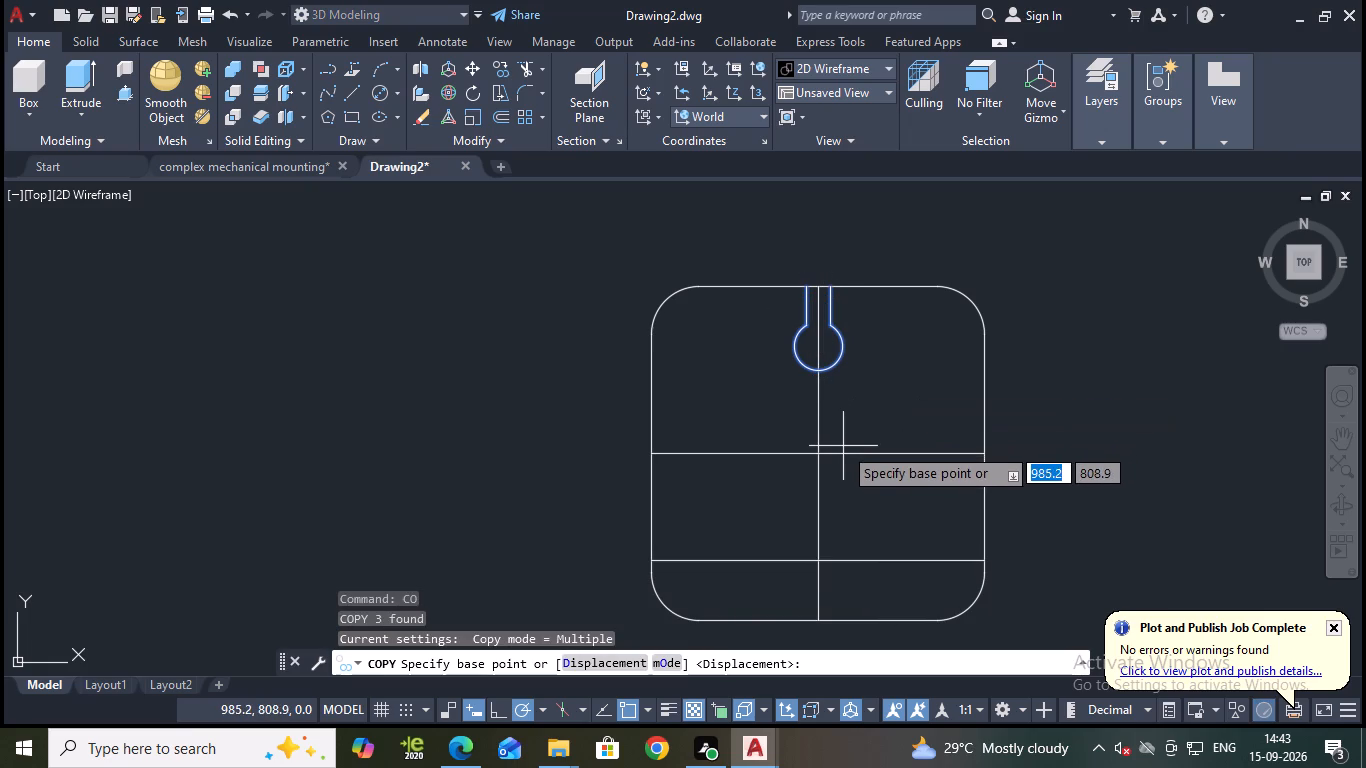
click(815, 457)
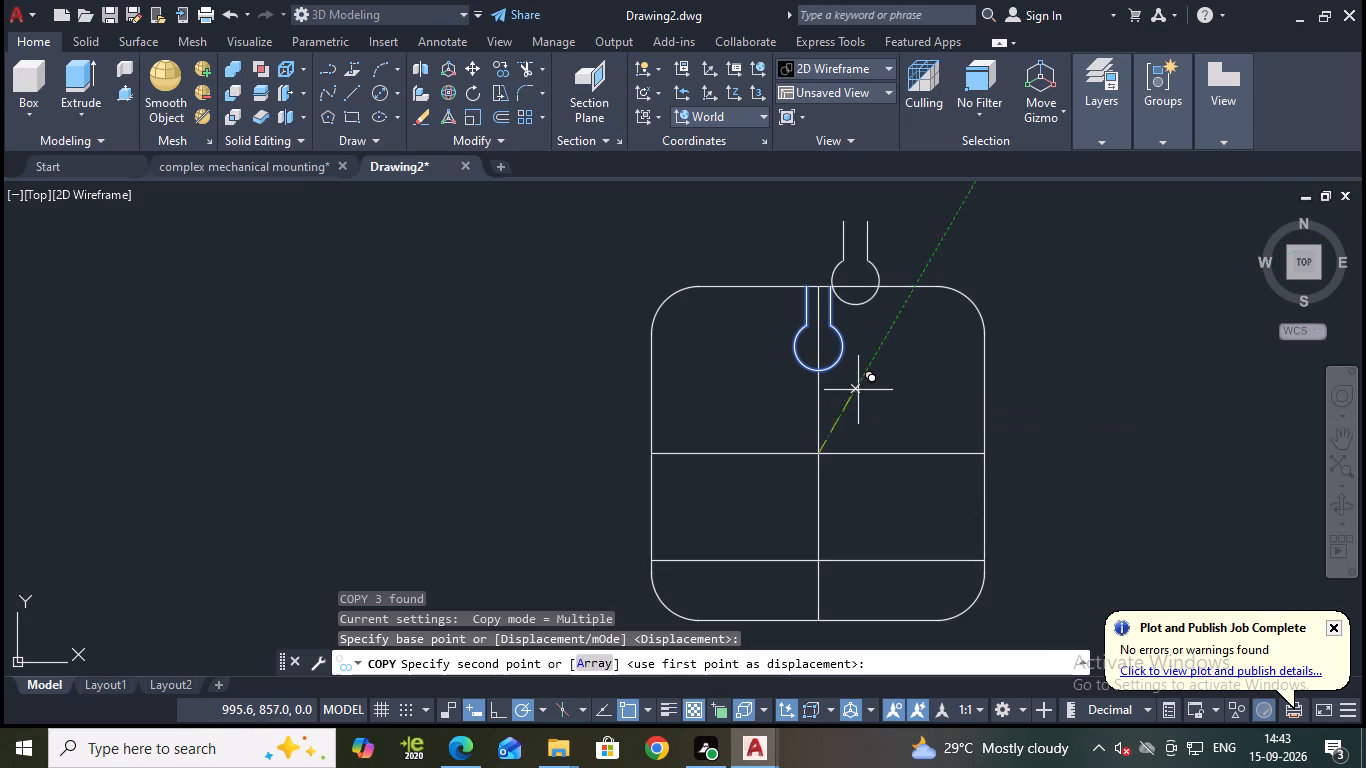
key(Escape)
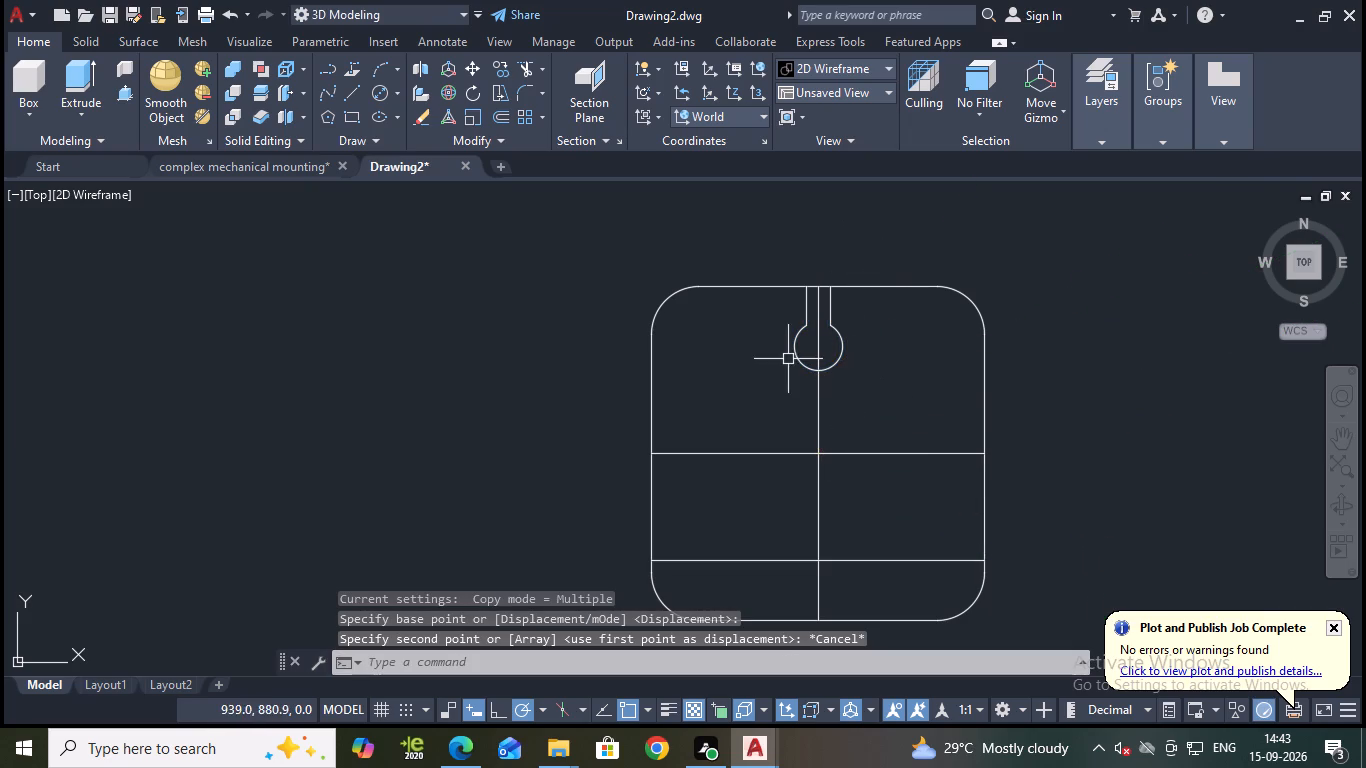
Mirror the top keyhole slot's arc and two sides about the horizontal centre line, keeping the source objects.
click(800, 349)
click(805, 301)
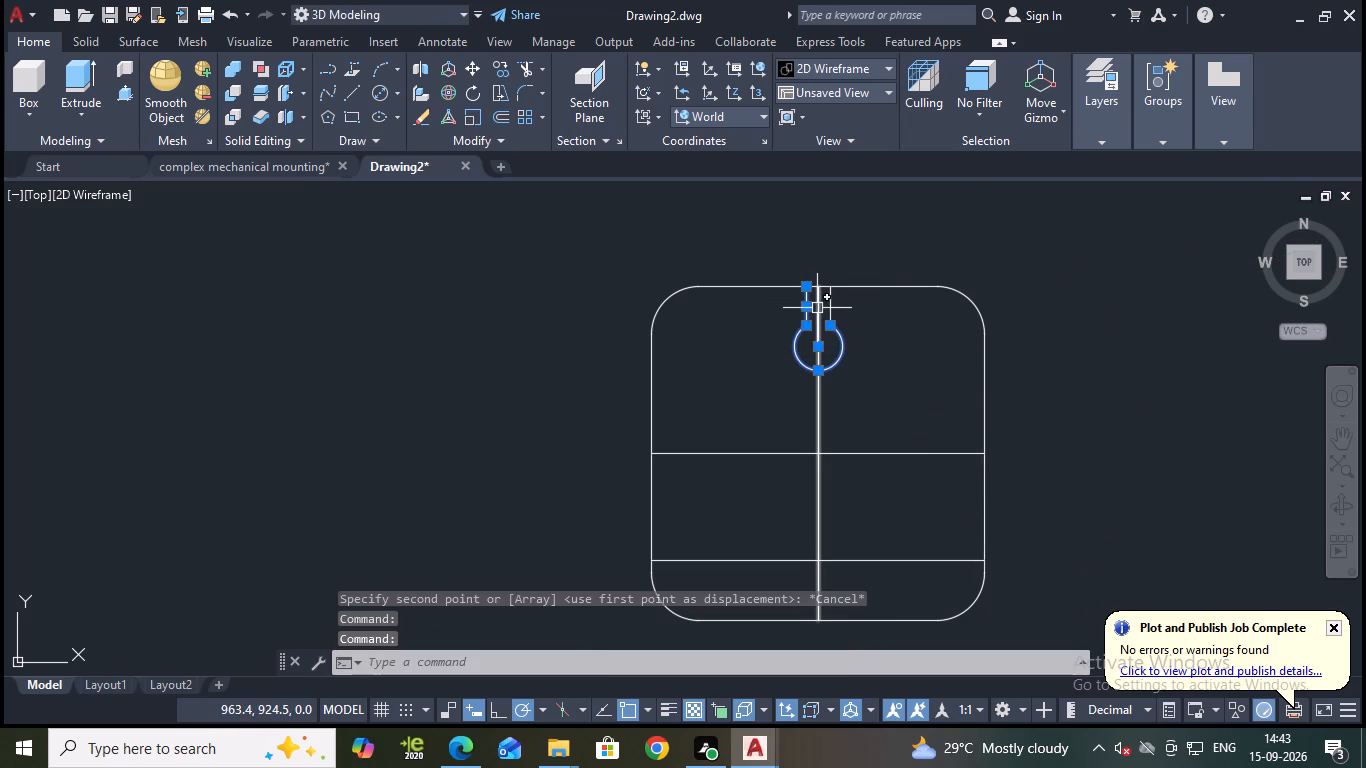
click(834, 305)
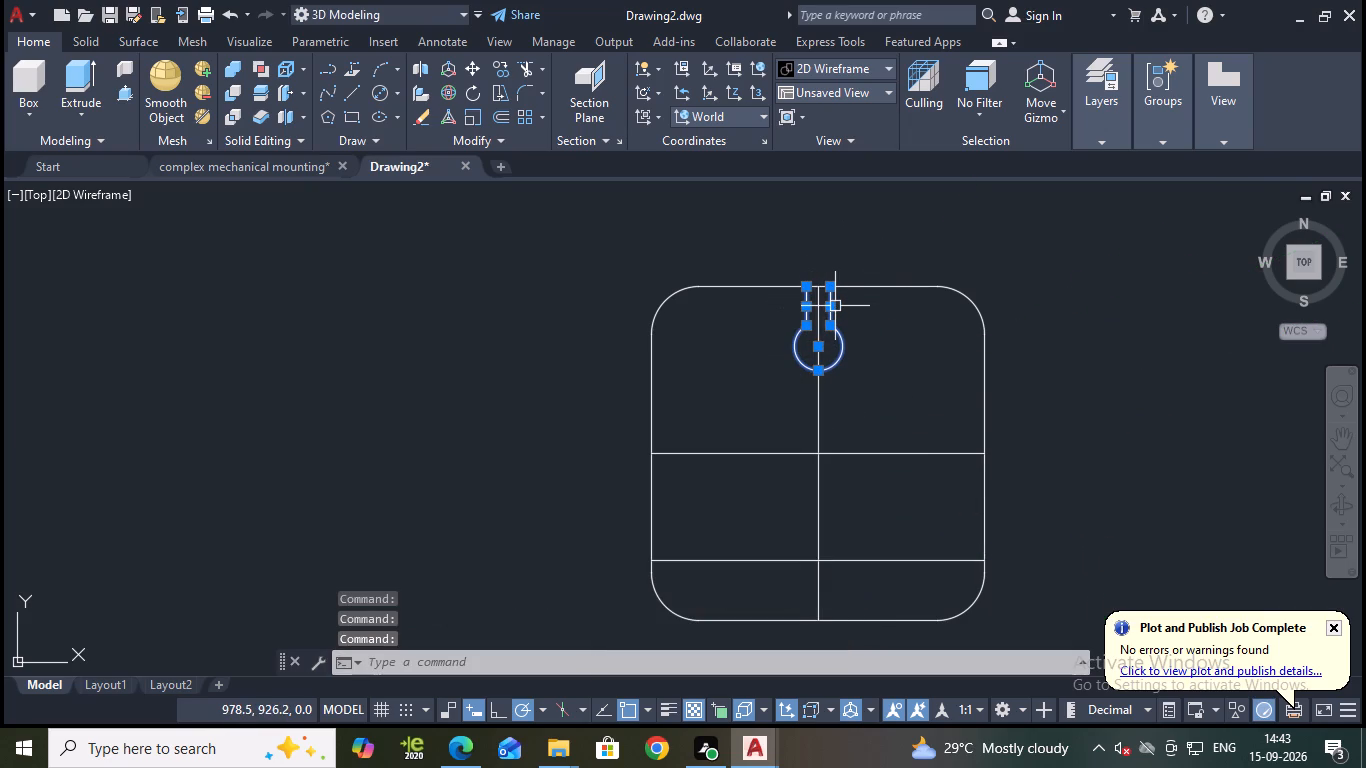
text(mi)
key(Return)
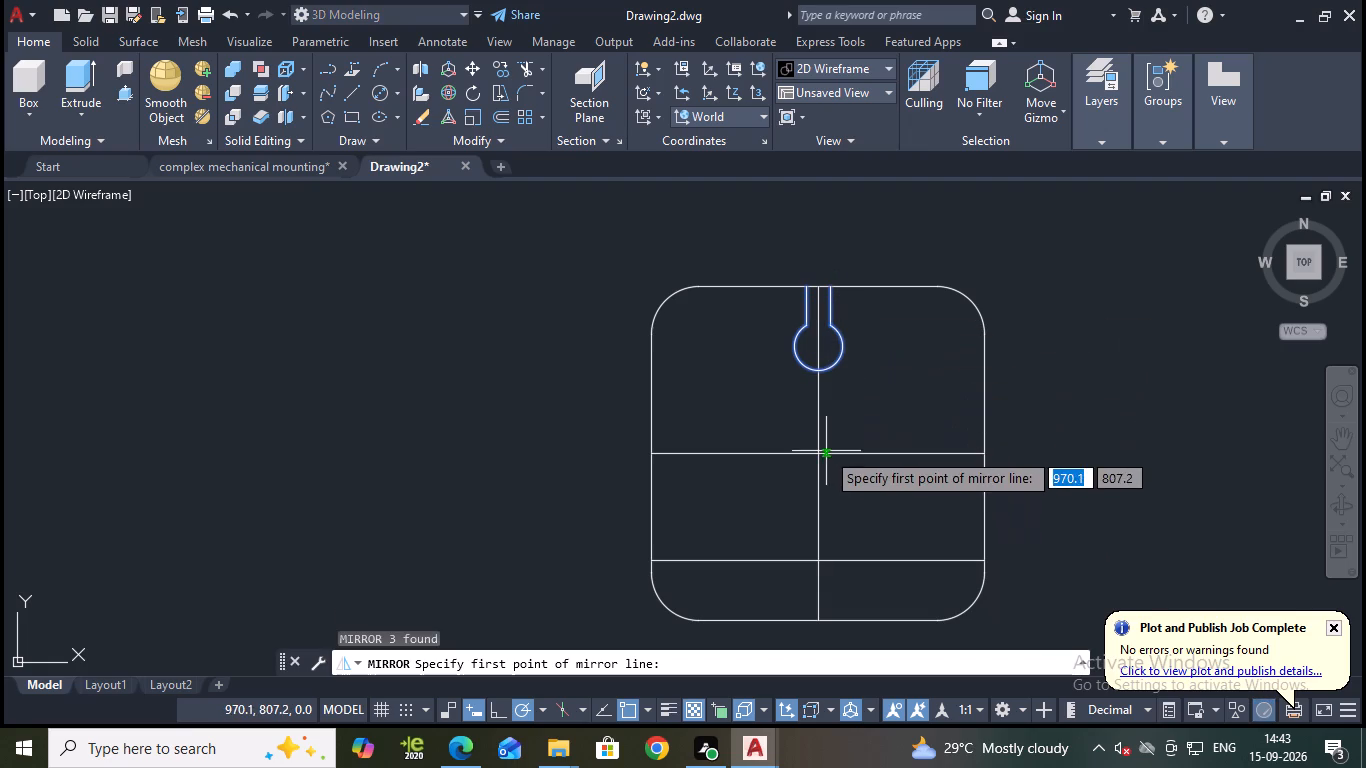
click(820, 452)
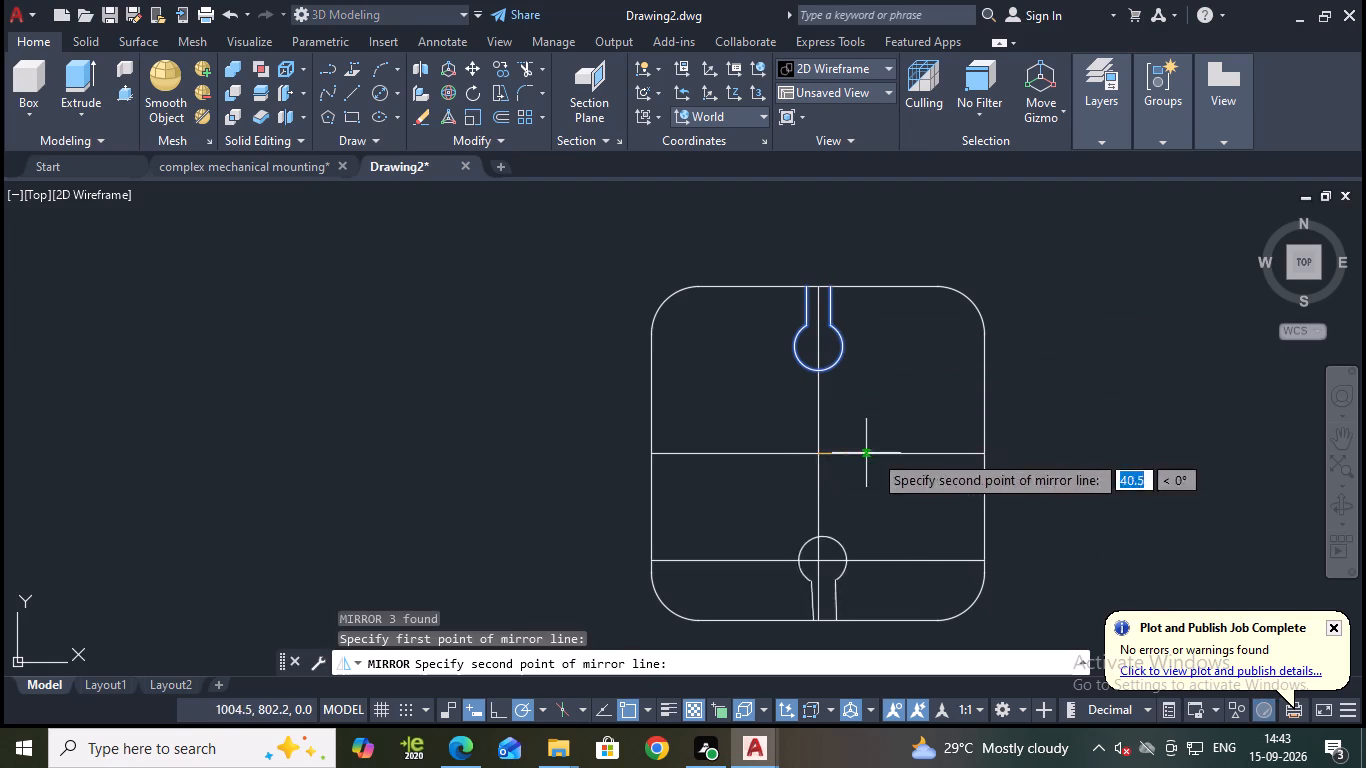
click(986, 452)
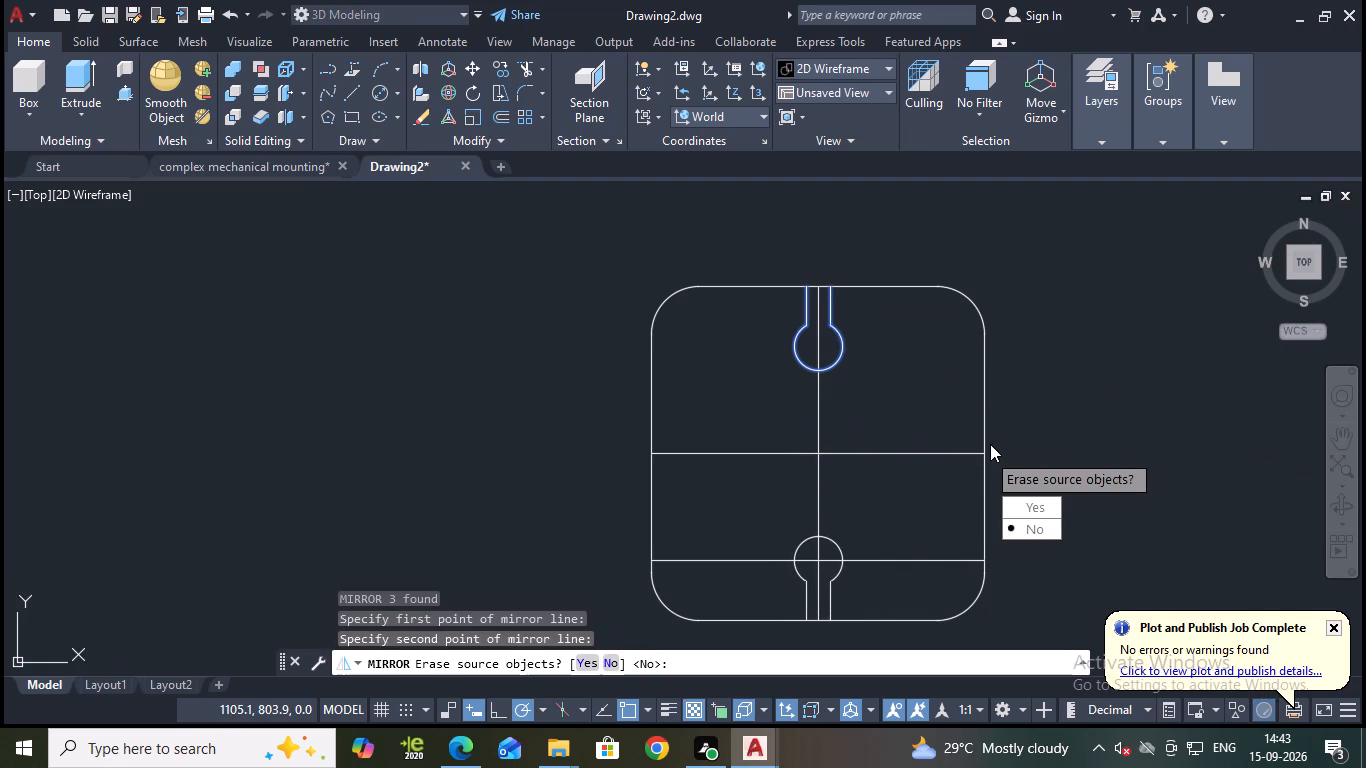
key(Return)
key(Escape)
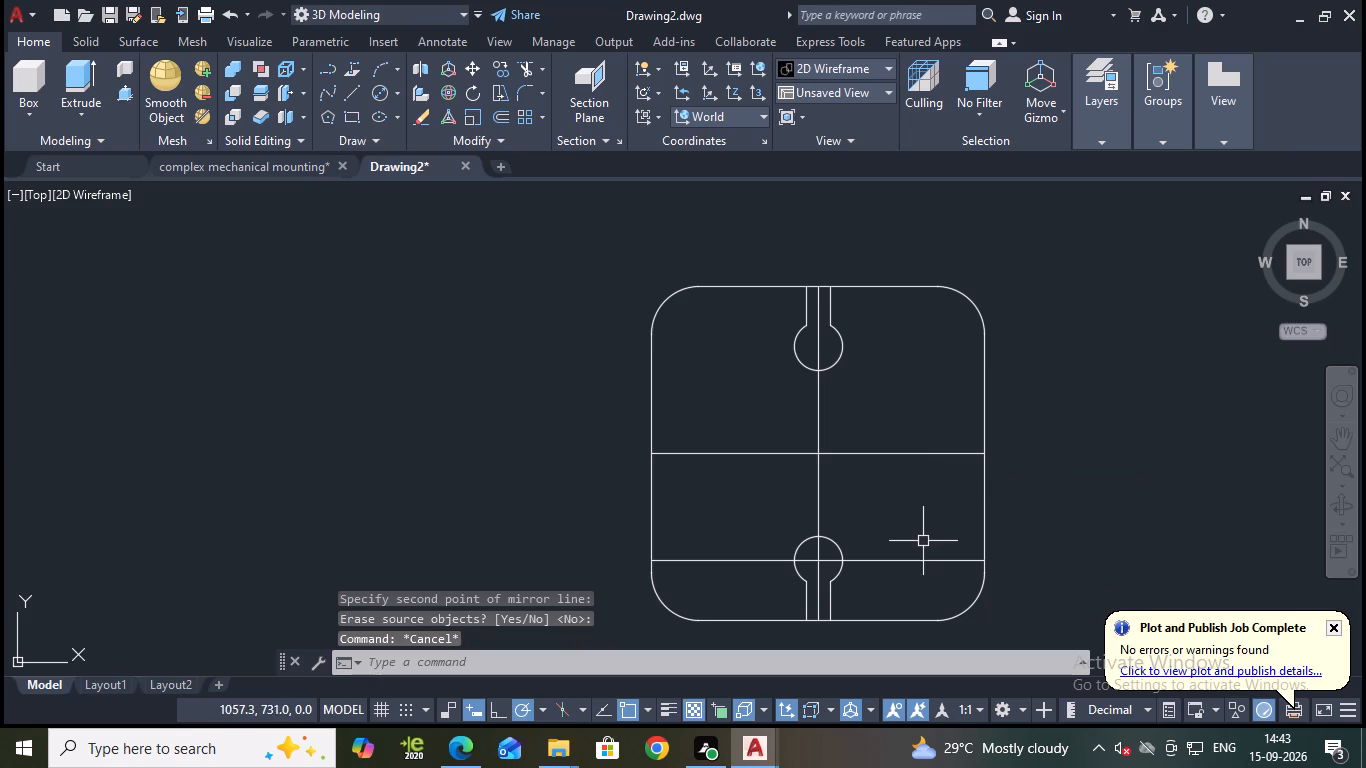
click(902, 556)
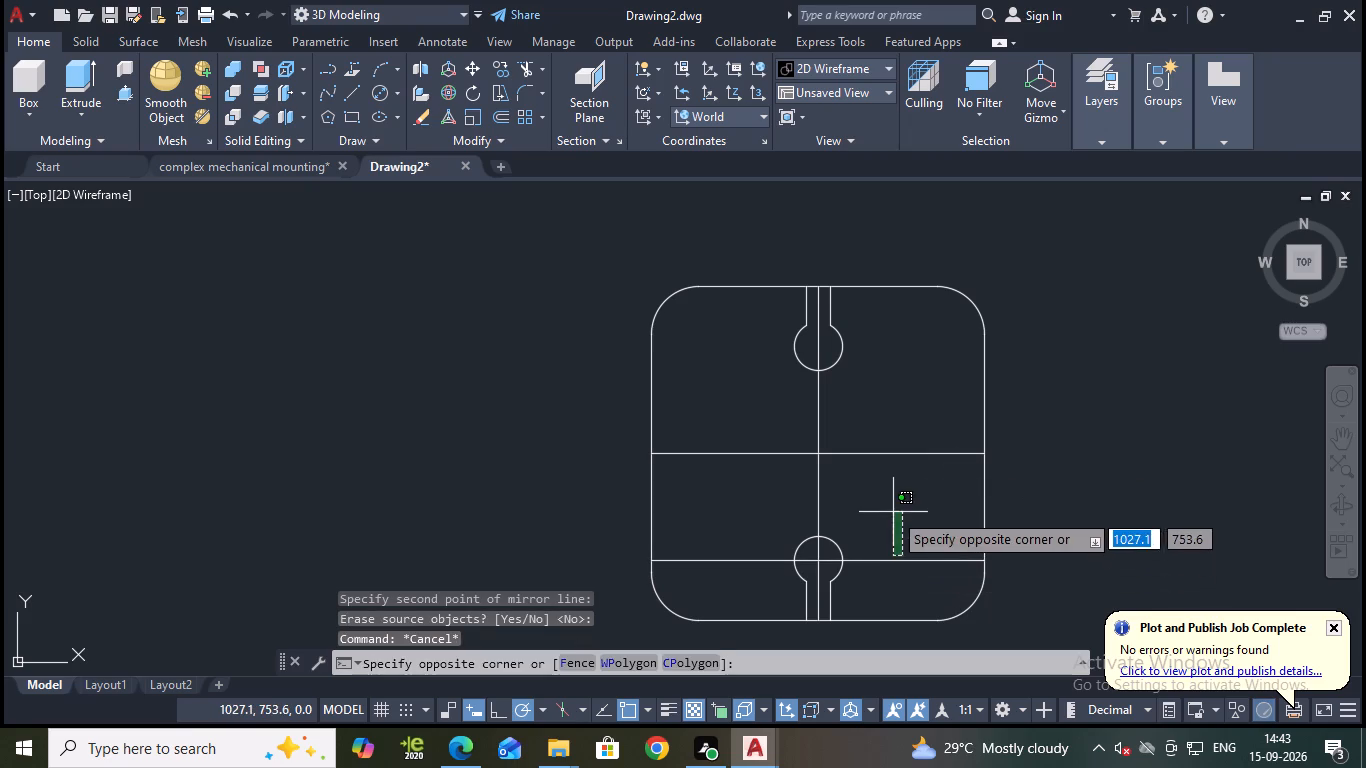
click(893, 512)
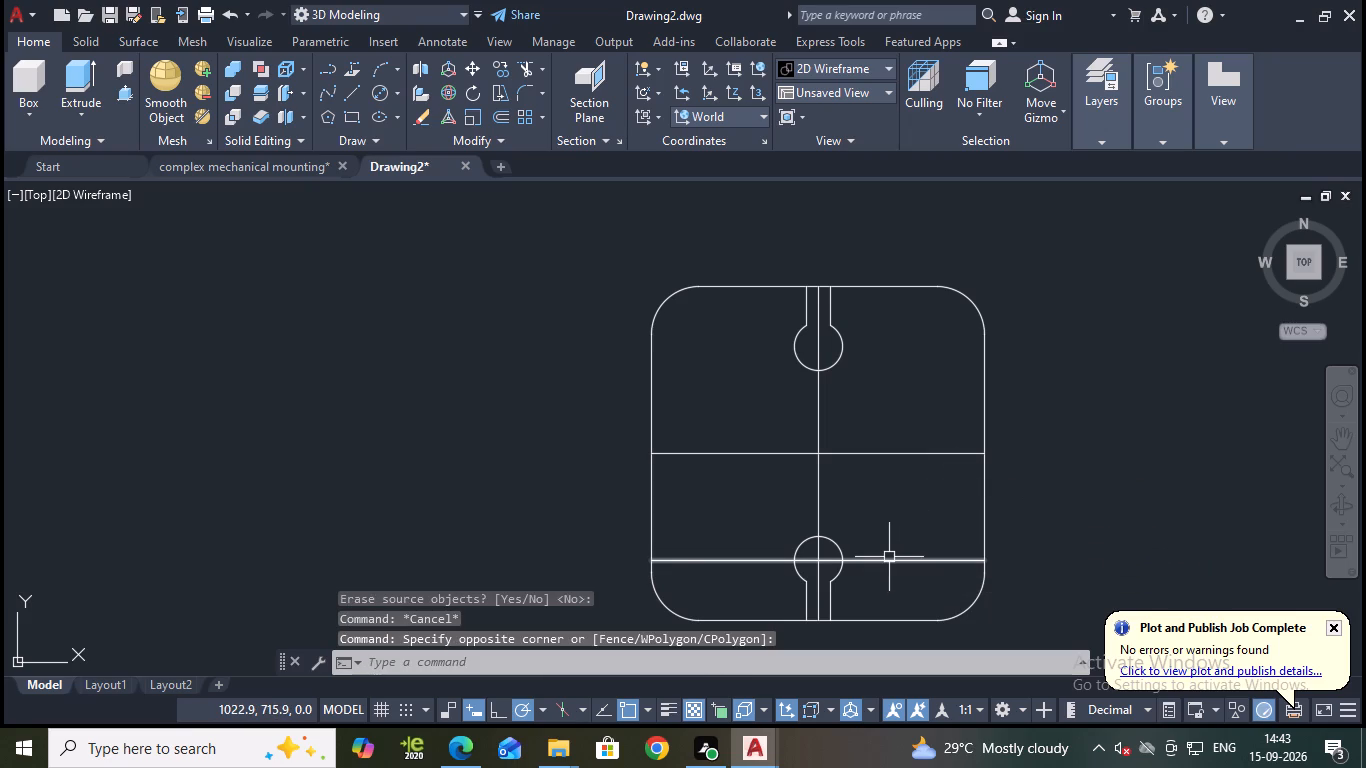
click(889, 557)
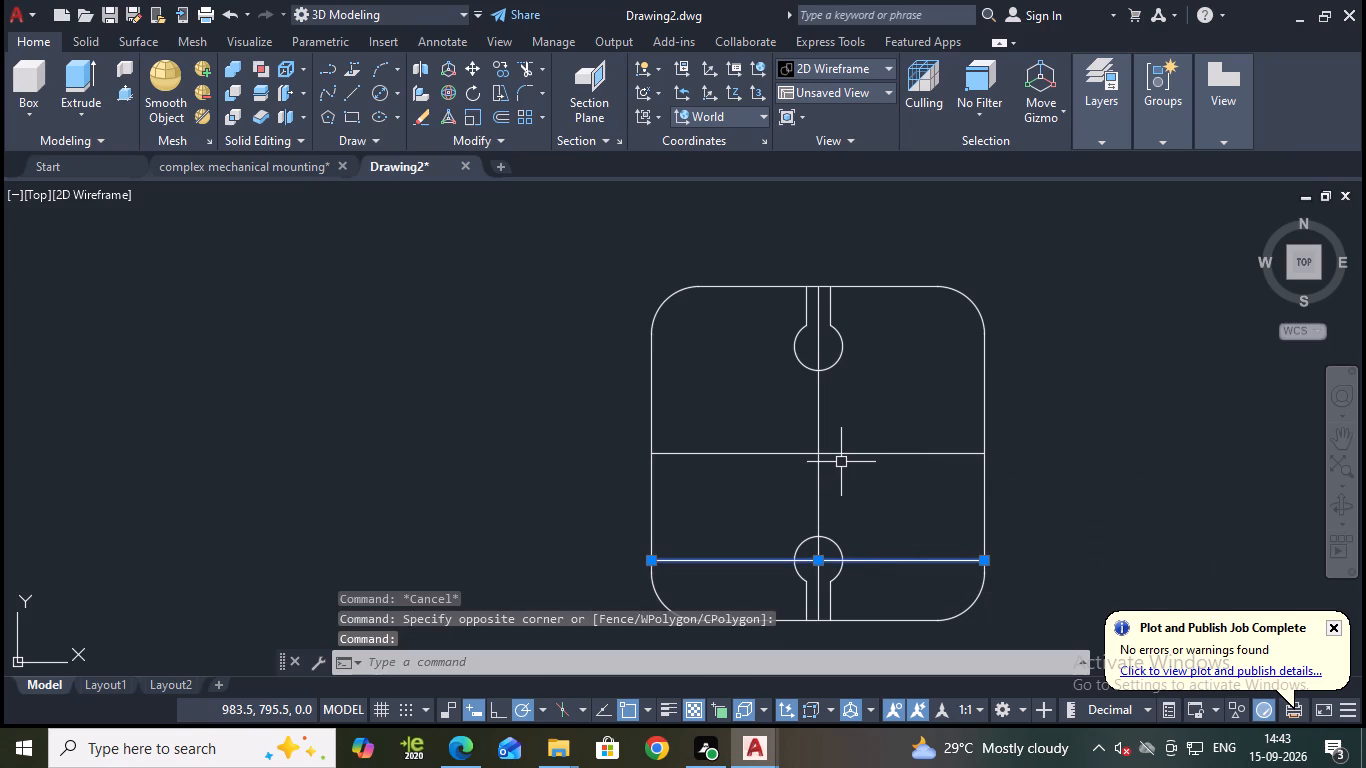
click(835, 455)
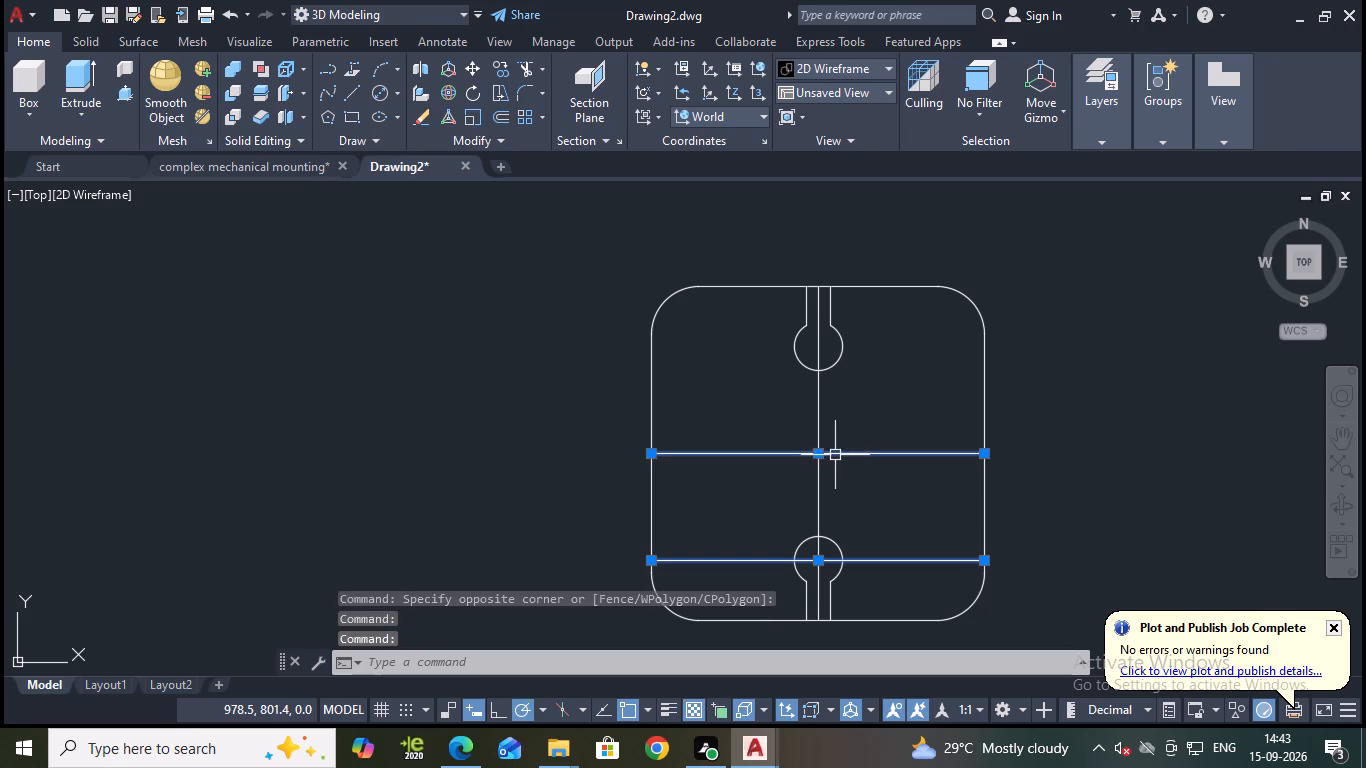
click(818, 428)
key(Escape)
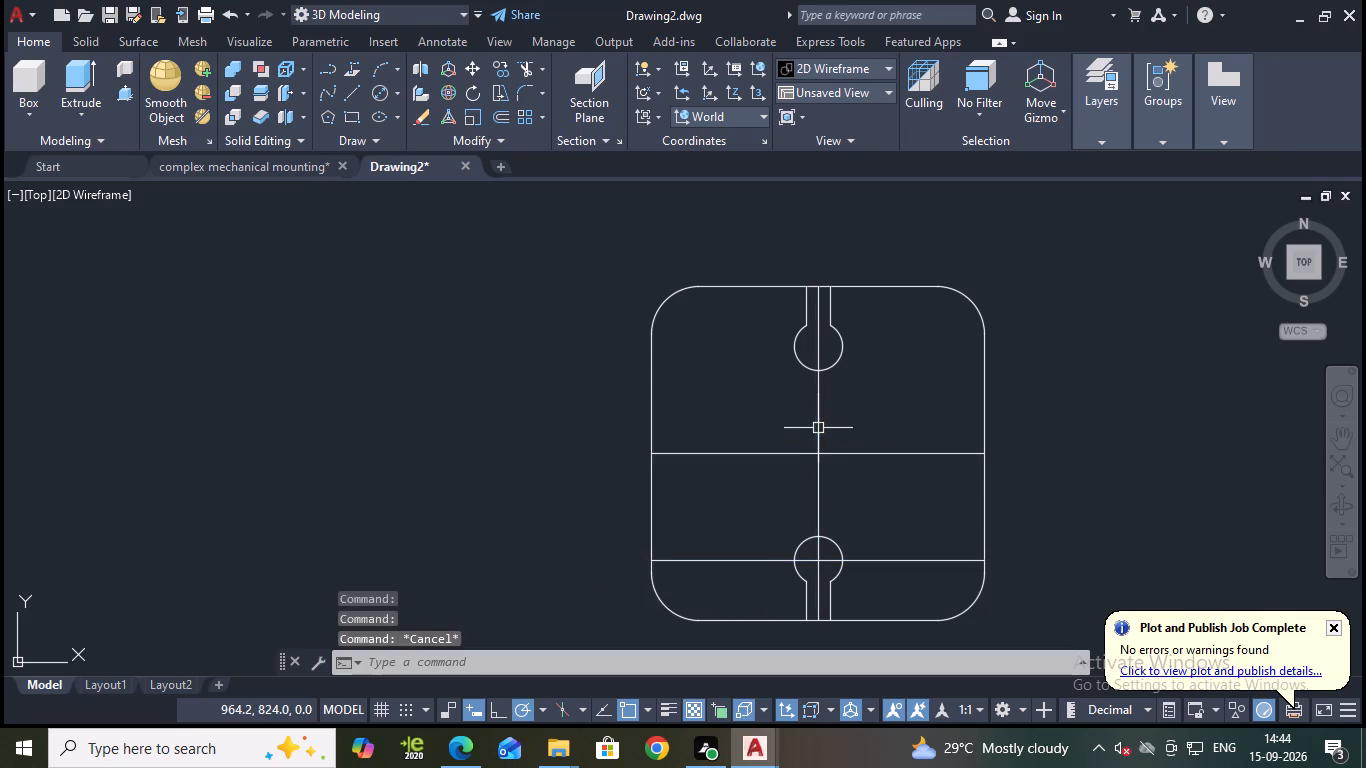
Erase the profile's horizontal and vertical centre lines.
click(814, 453)
click(815, 439)
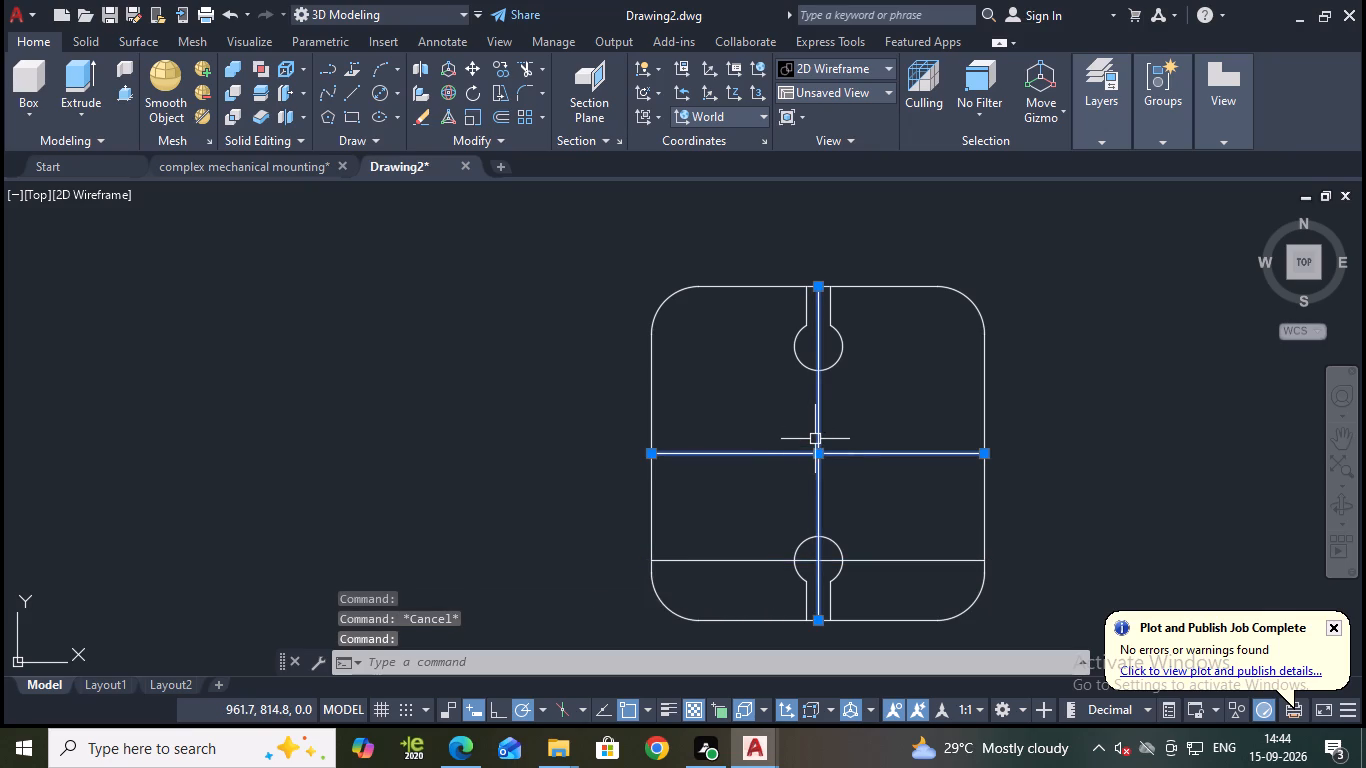
key(e)
key(Return)
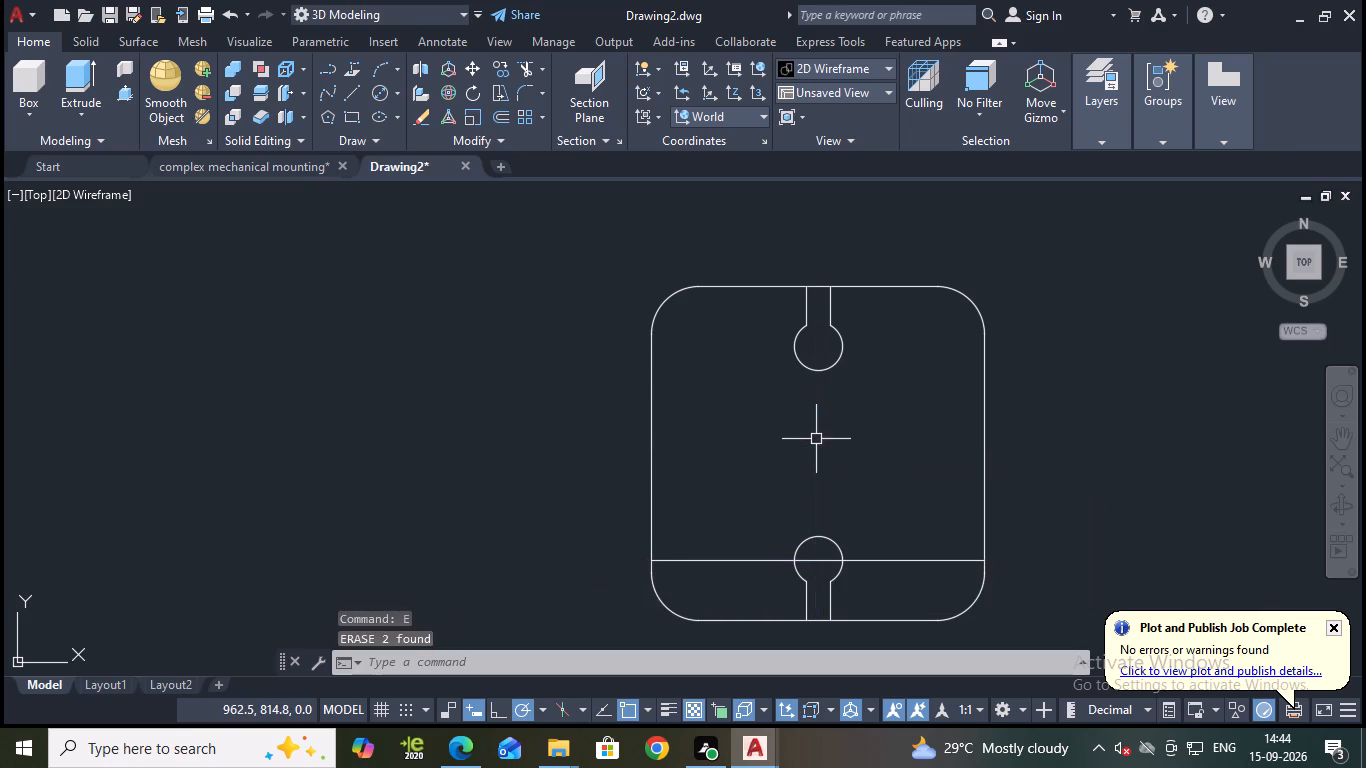
key(Escape)
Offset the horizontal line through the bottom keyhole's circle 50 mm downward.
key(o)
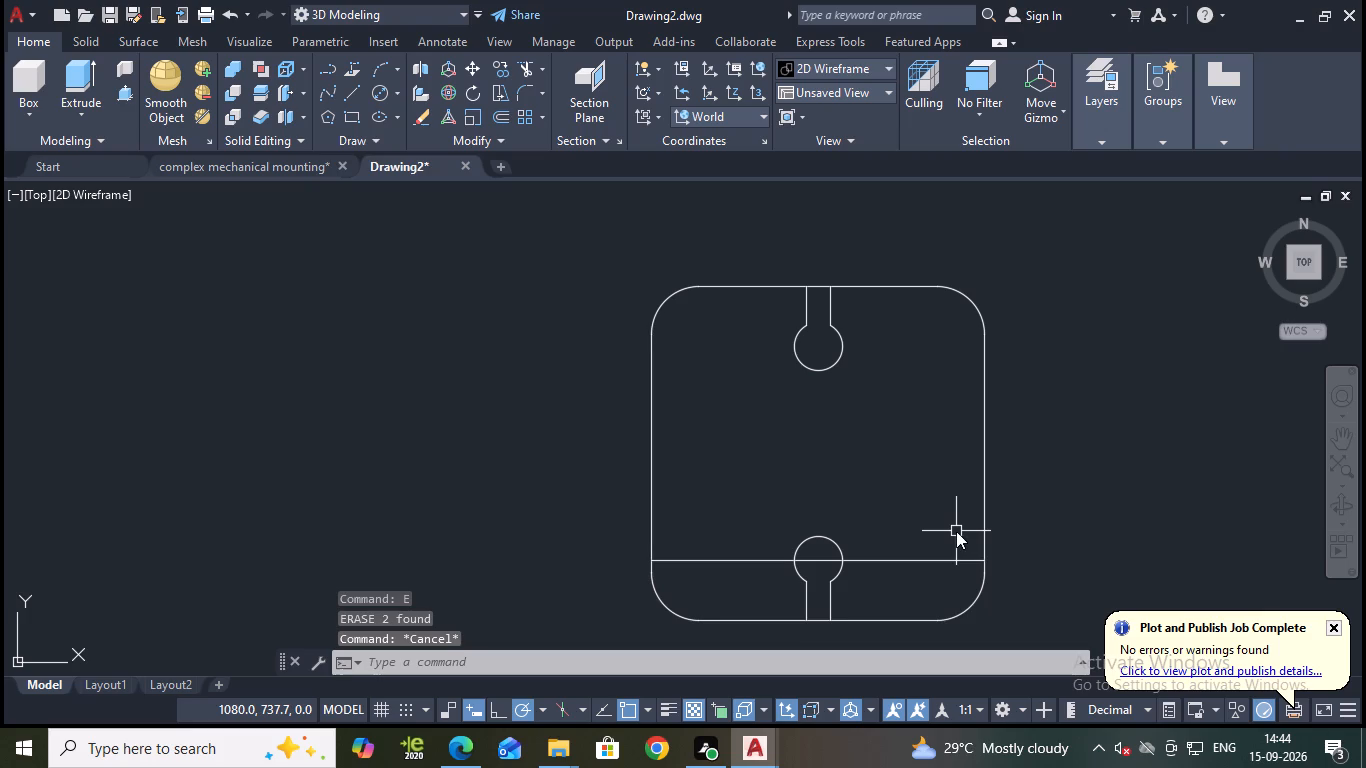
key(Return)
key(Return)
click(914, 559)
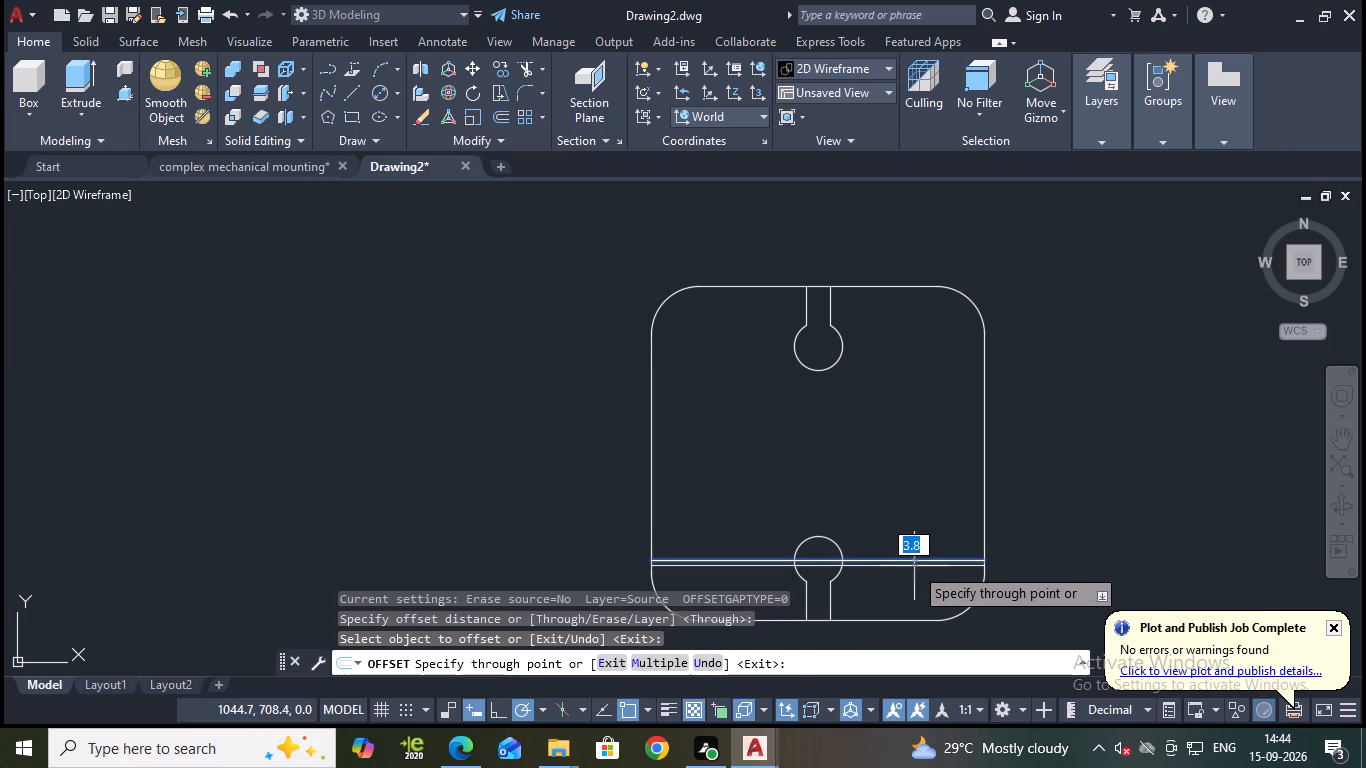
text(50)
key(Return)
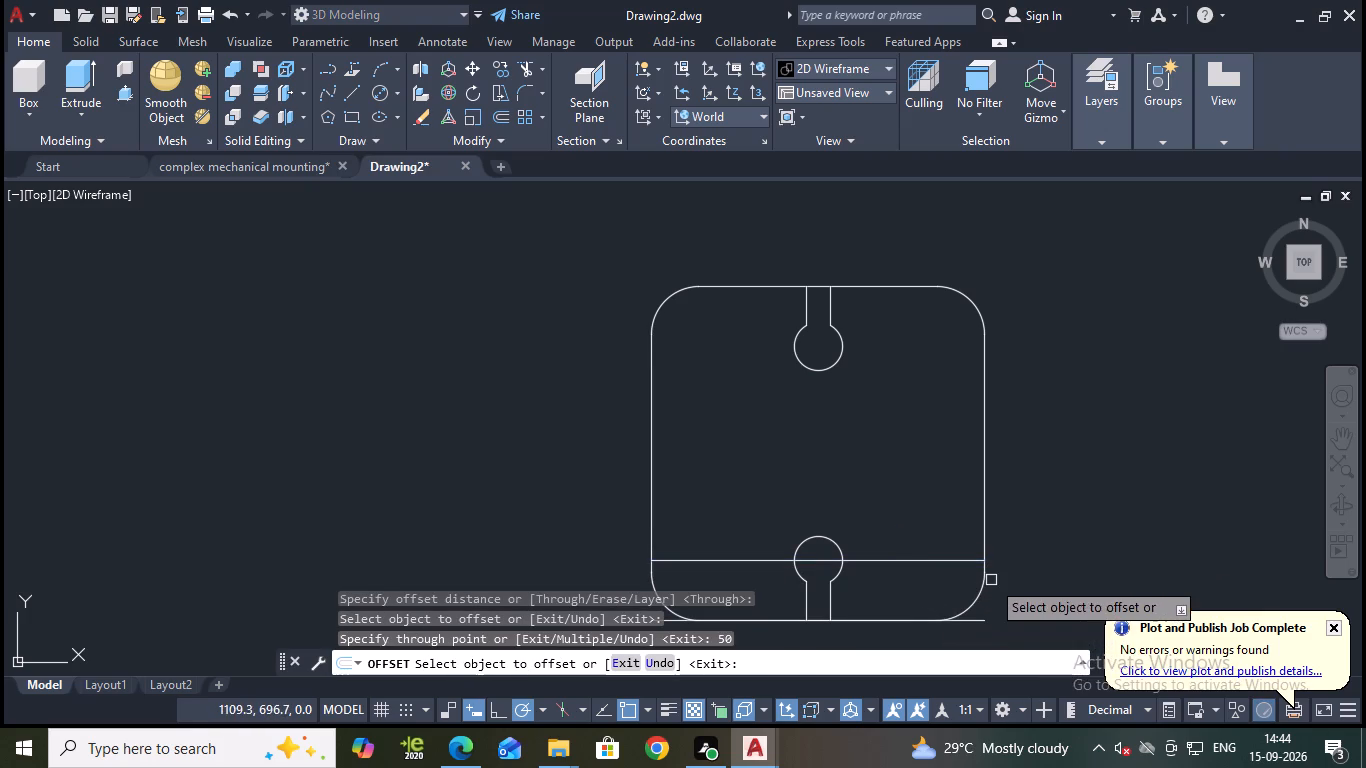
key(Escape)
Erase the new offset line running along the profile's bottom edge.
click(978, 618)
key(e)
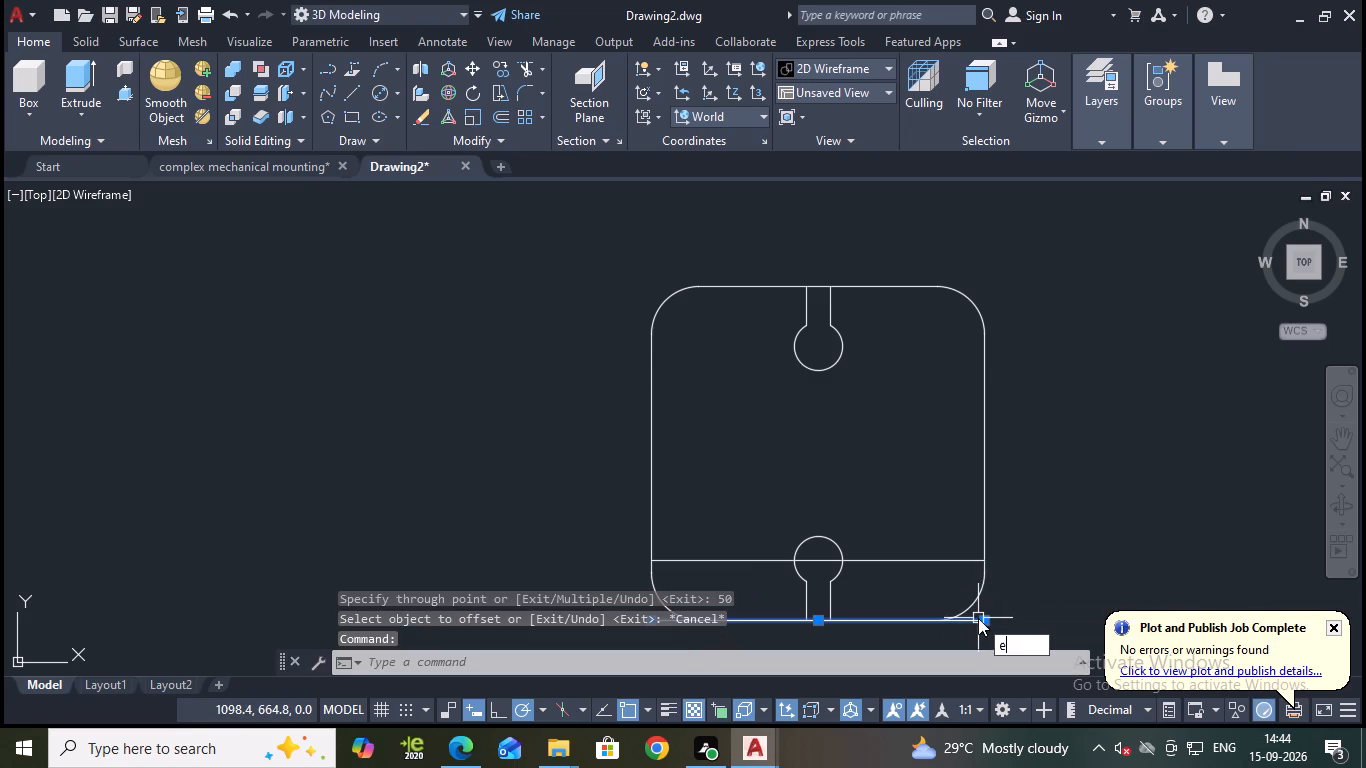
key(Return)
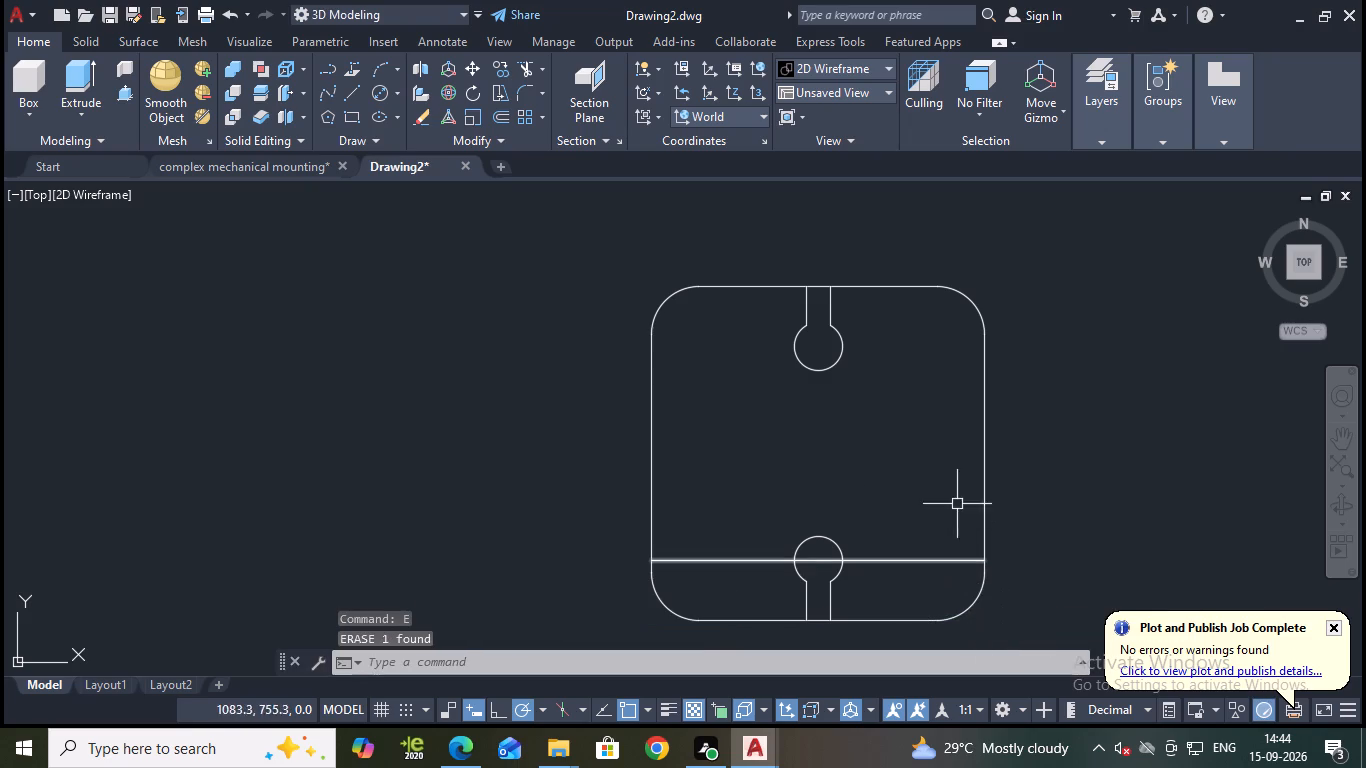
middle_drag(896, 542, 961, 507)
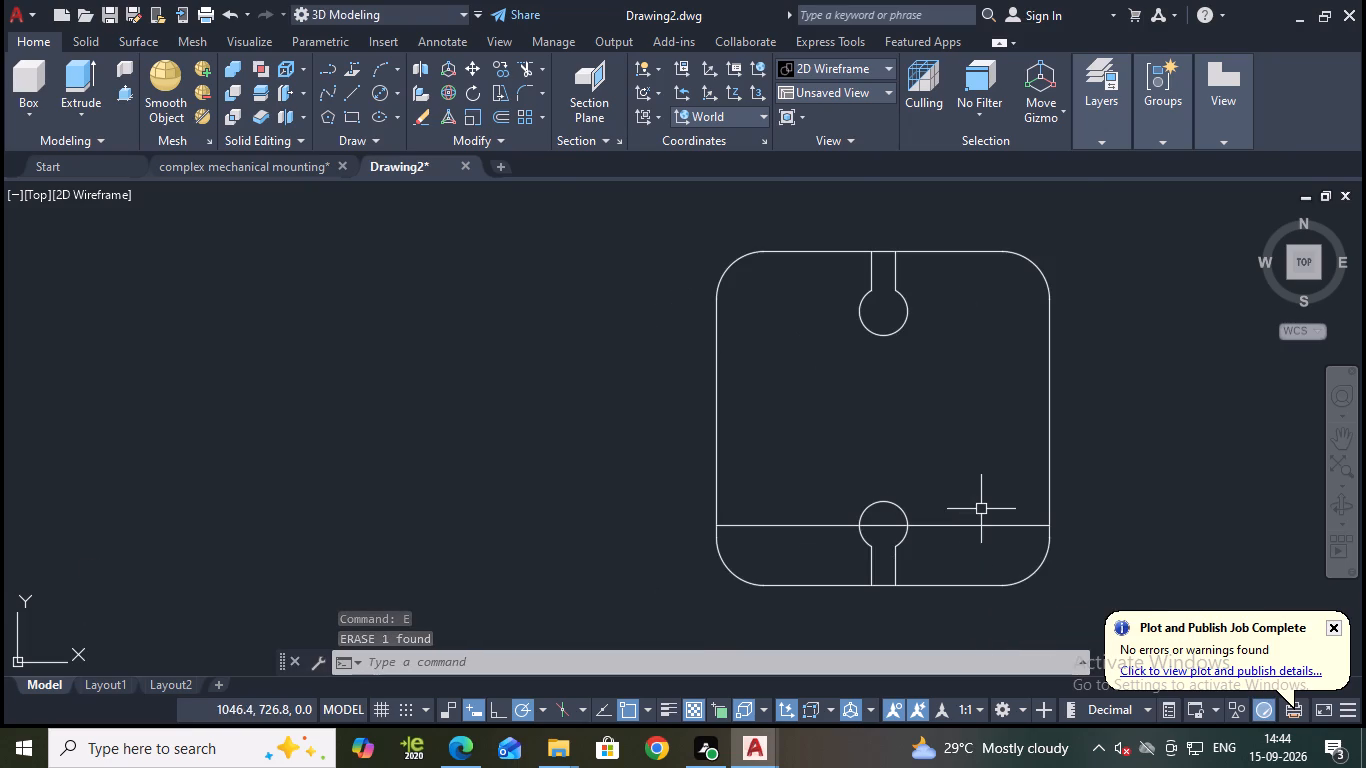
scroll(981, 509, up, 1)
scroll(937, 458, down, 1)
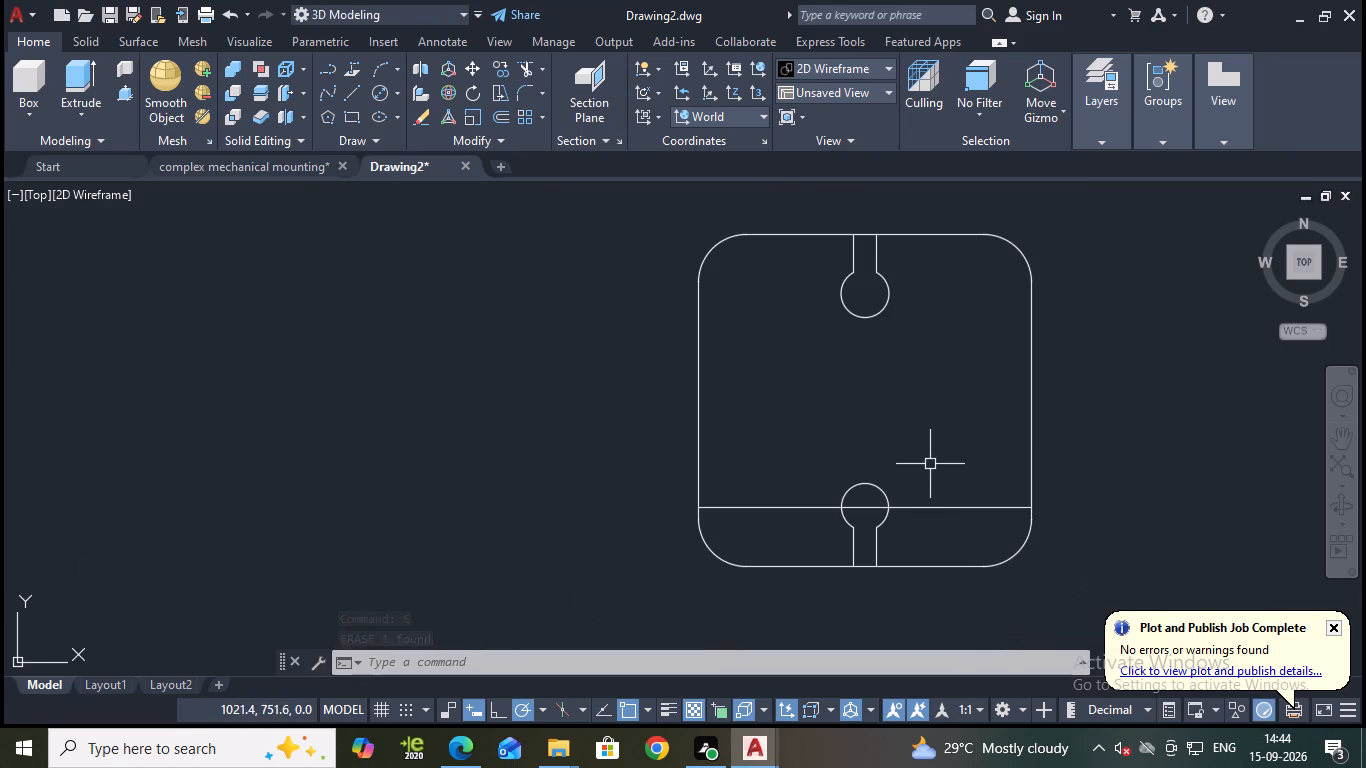
Measure the vertical distance between the centres of the top and bottom keyhole circles with a linear dimension.
middle_drag(937, 453, 892, 474)
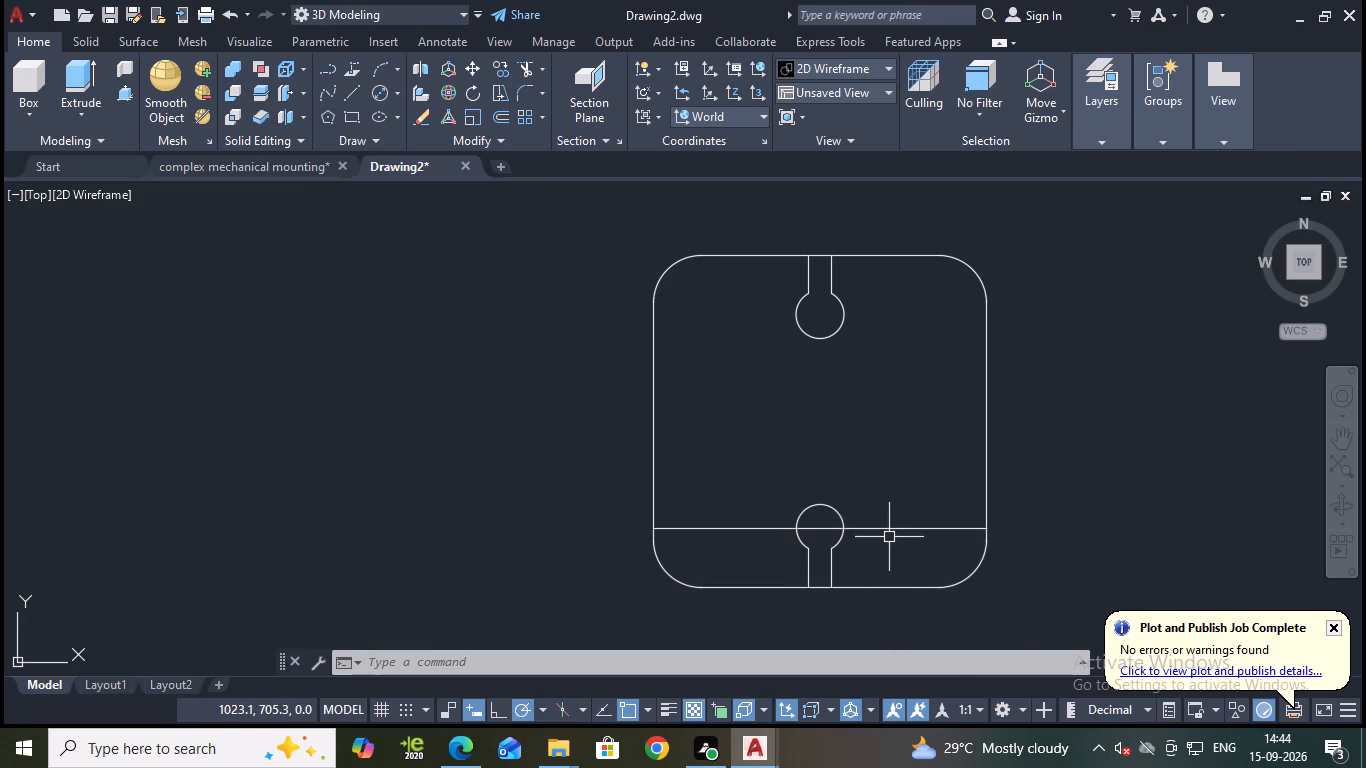
scroll(898, 537, up, 1)
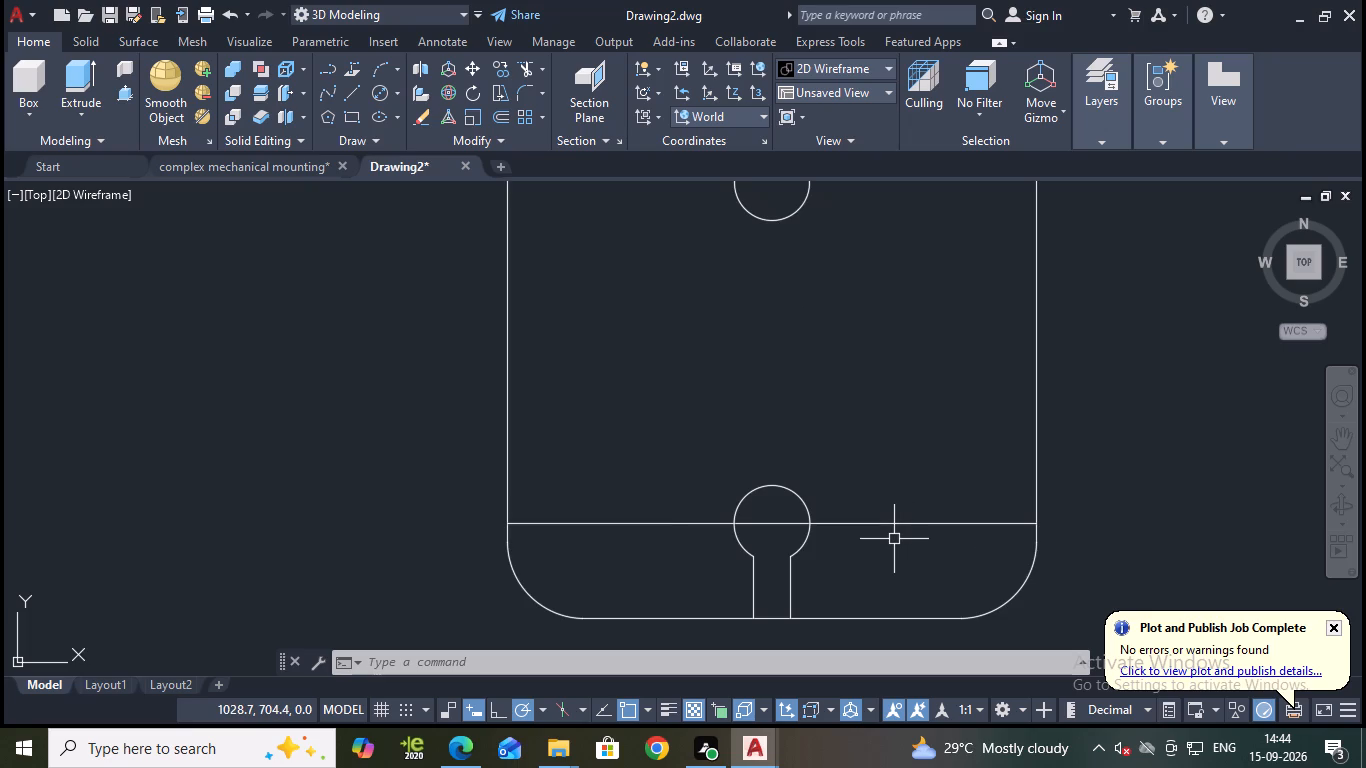
scroll(890, 366, down, 1)
middle_drag(889, 365, 855, 405)
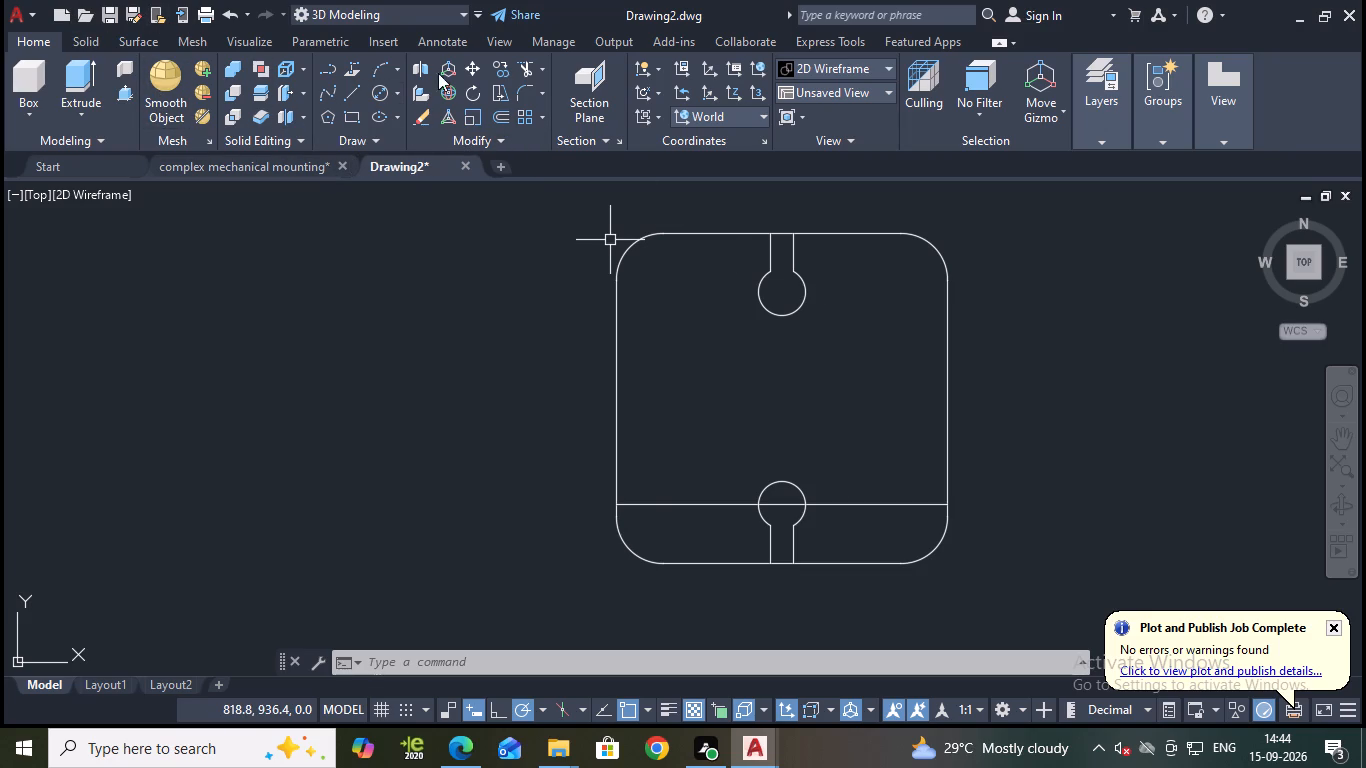
click(461, 41)
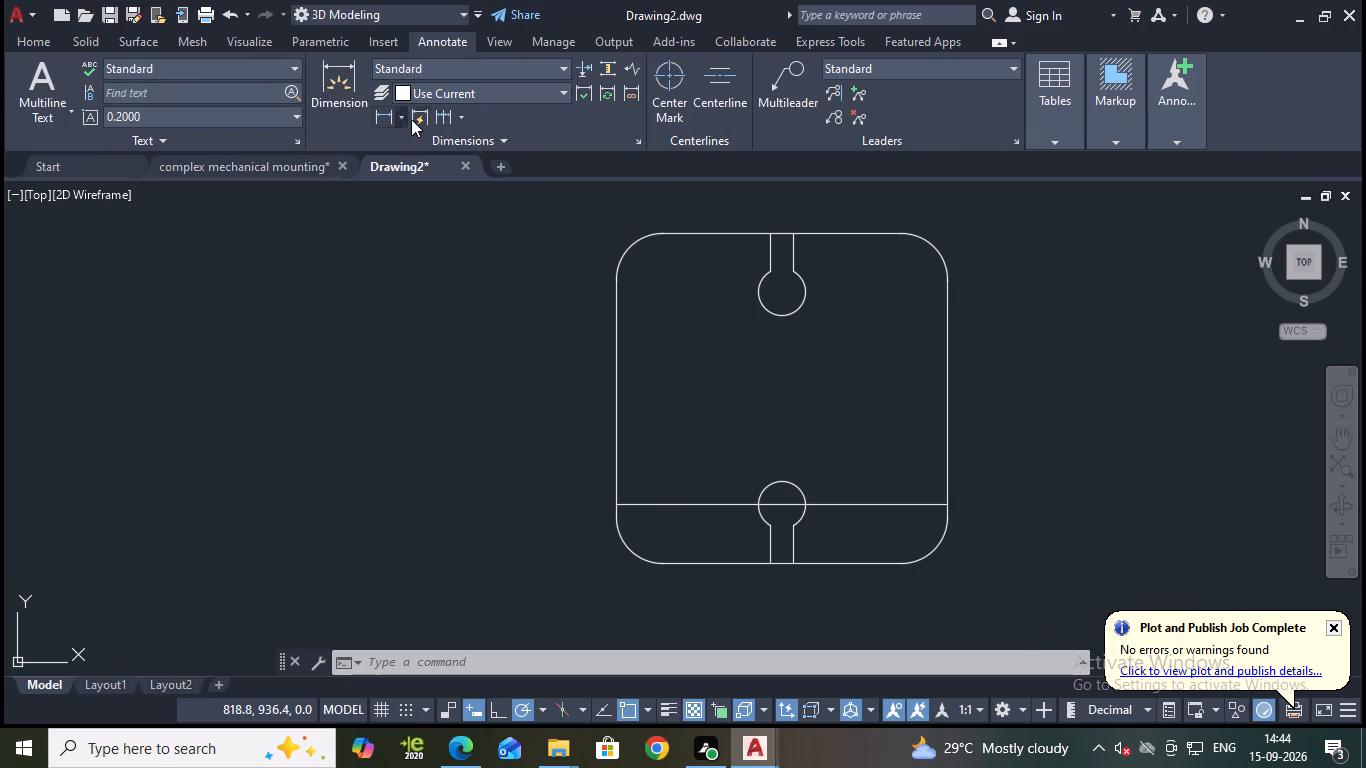
click(378, 115)
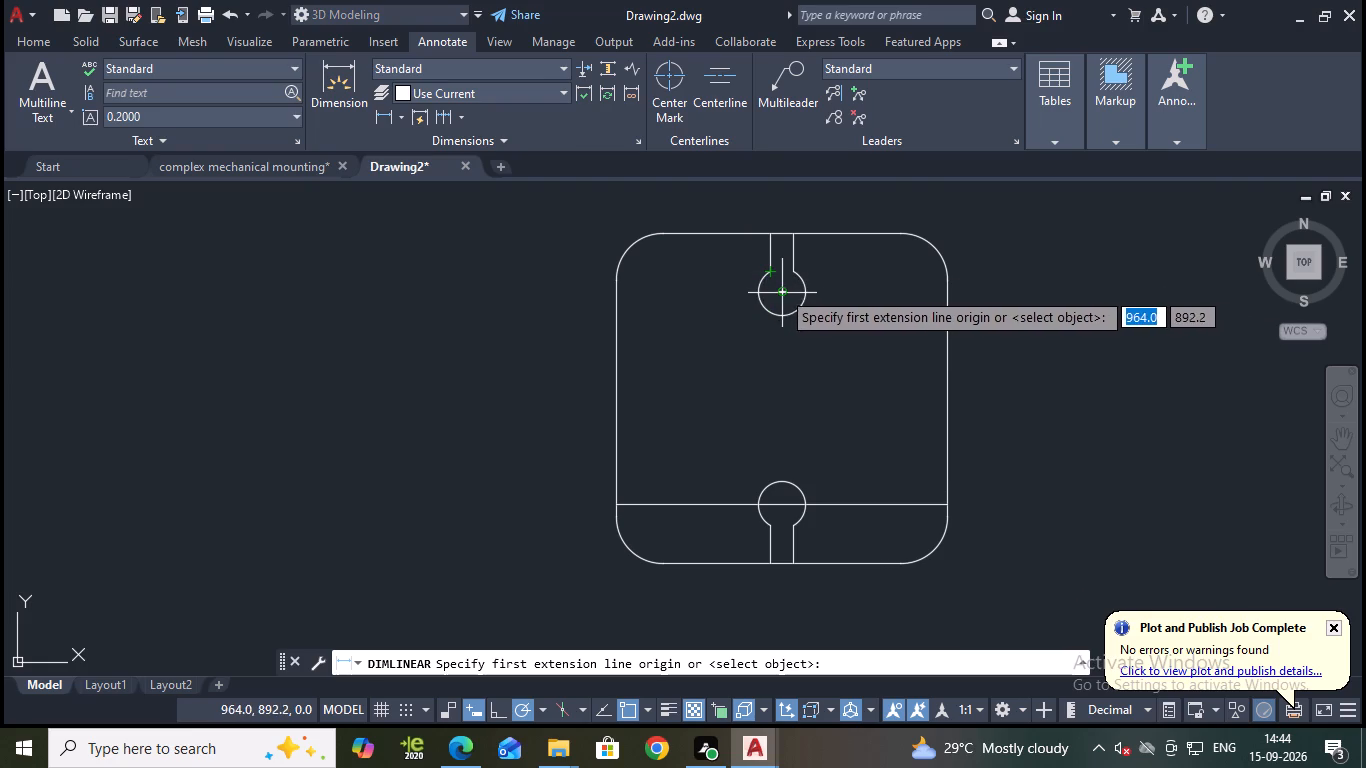
click(780, 290)
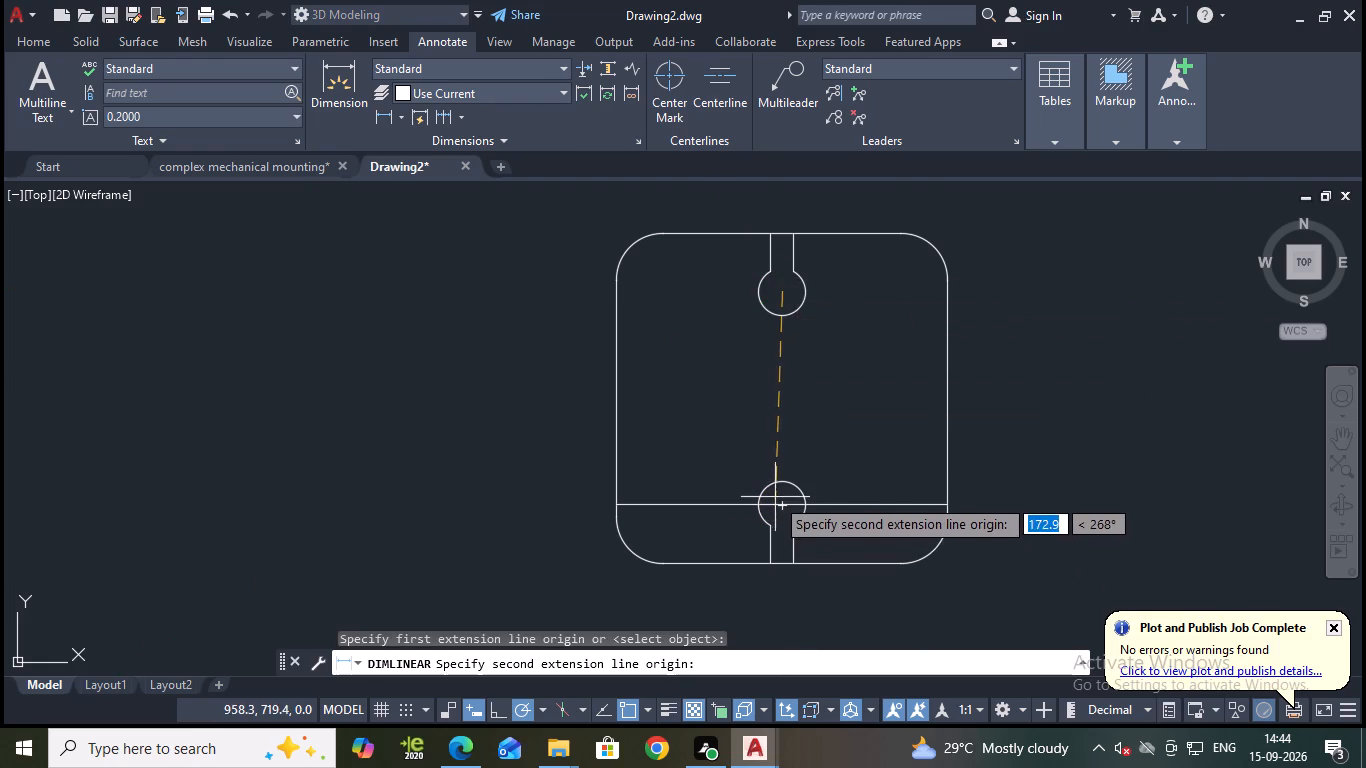
click(781, 505)
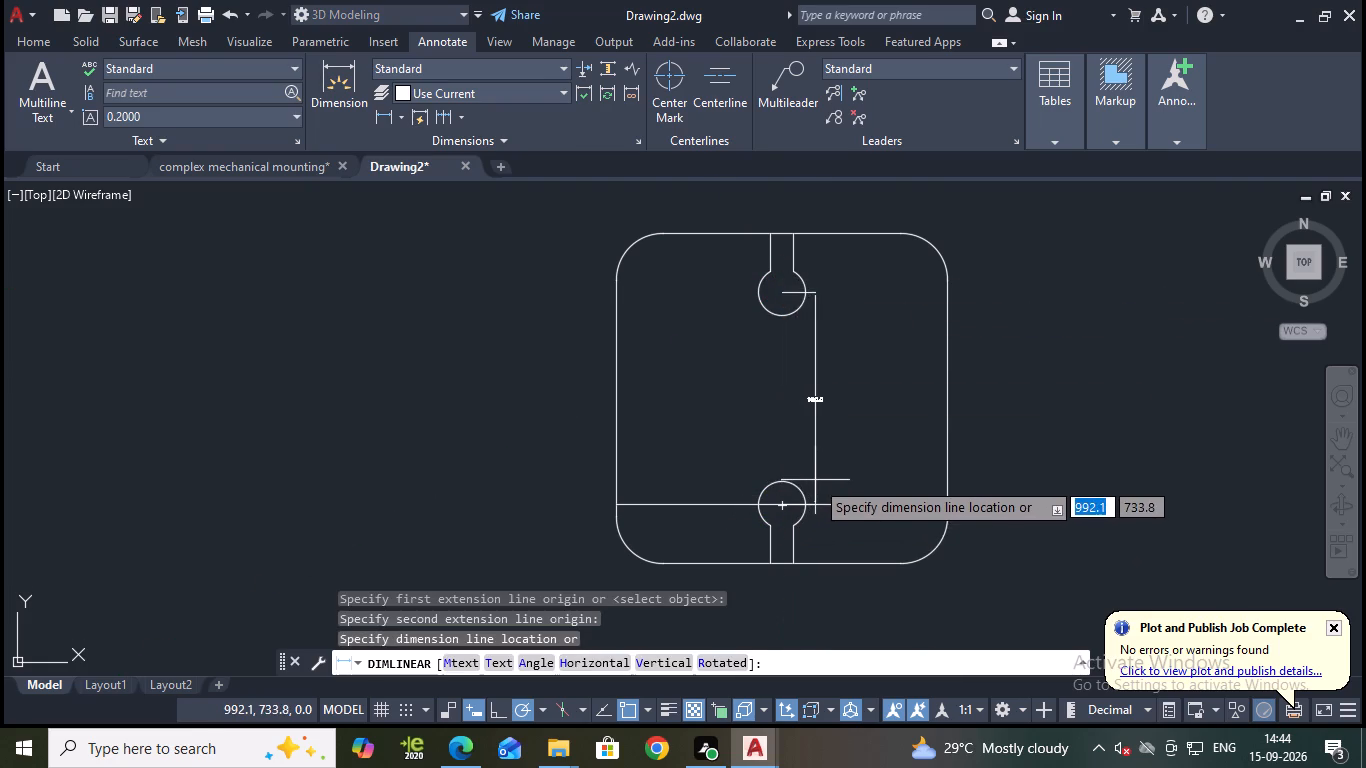
scroll(815, 479, up, 2)
scroll(816, 478, down, 1)
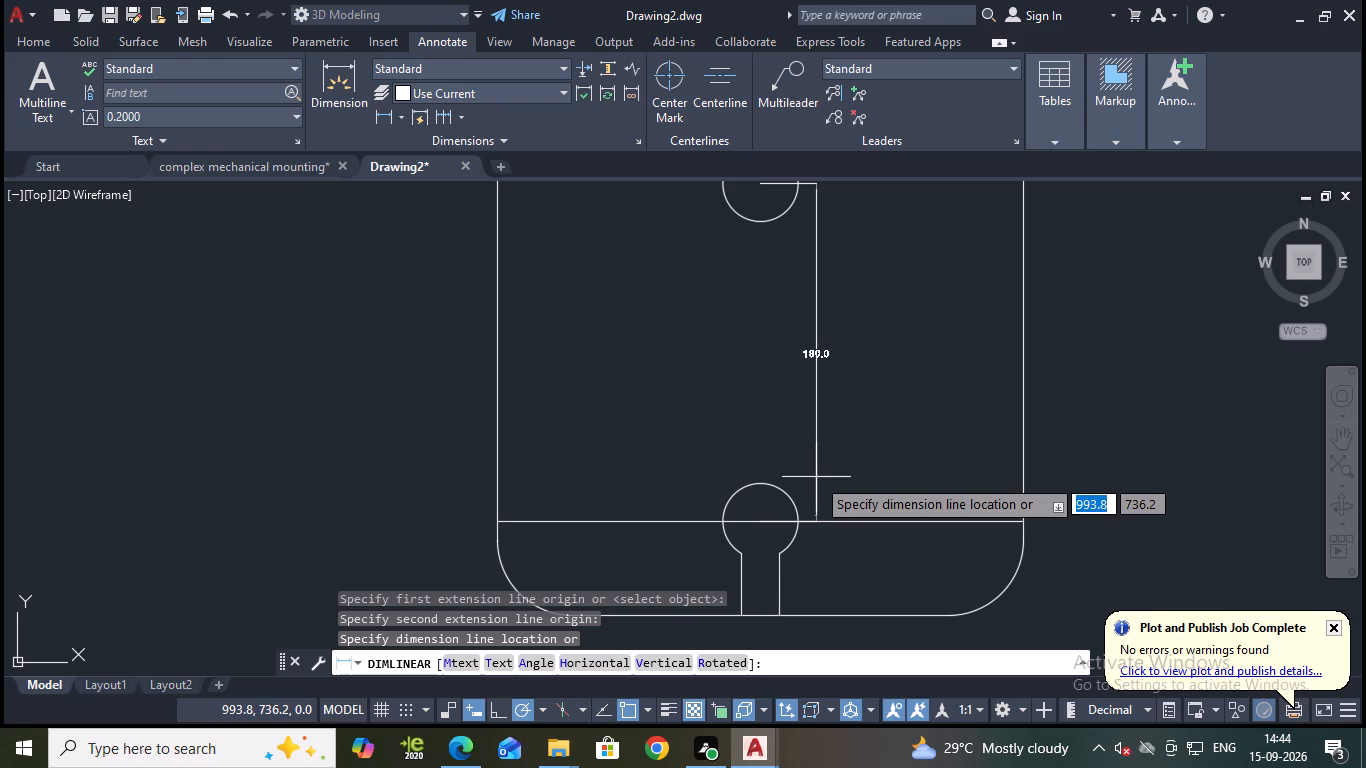
key(Escape)
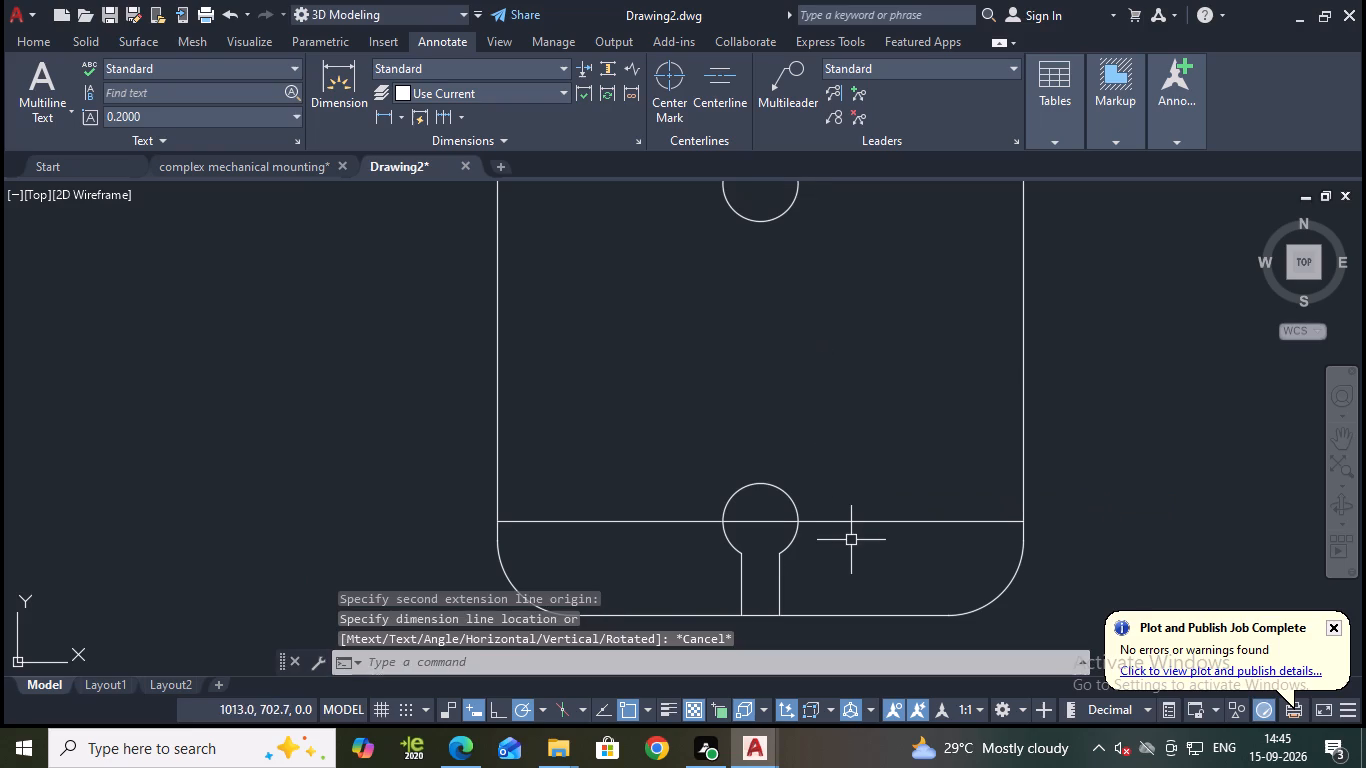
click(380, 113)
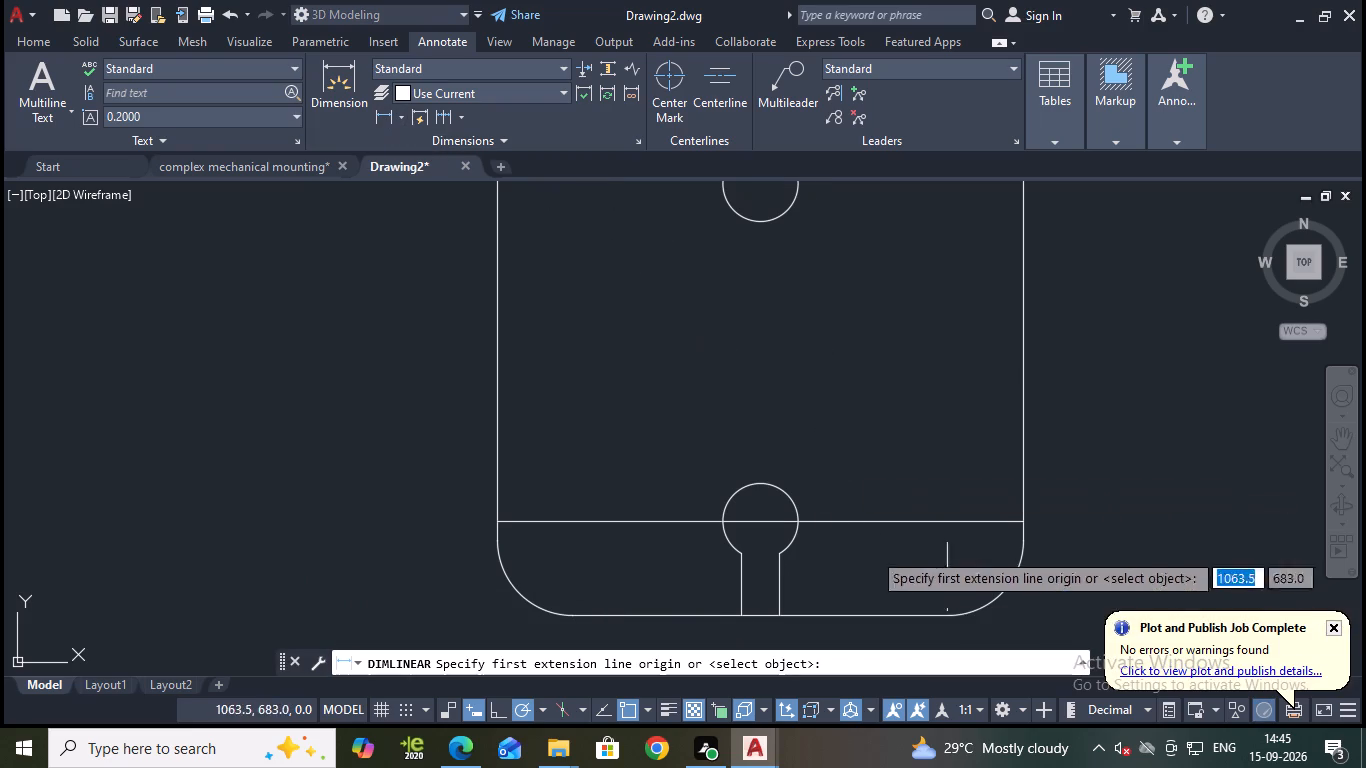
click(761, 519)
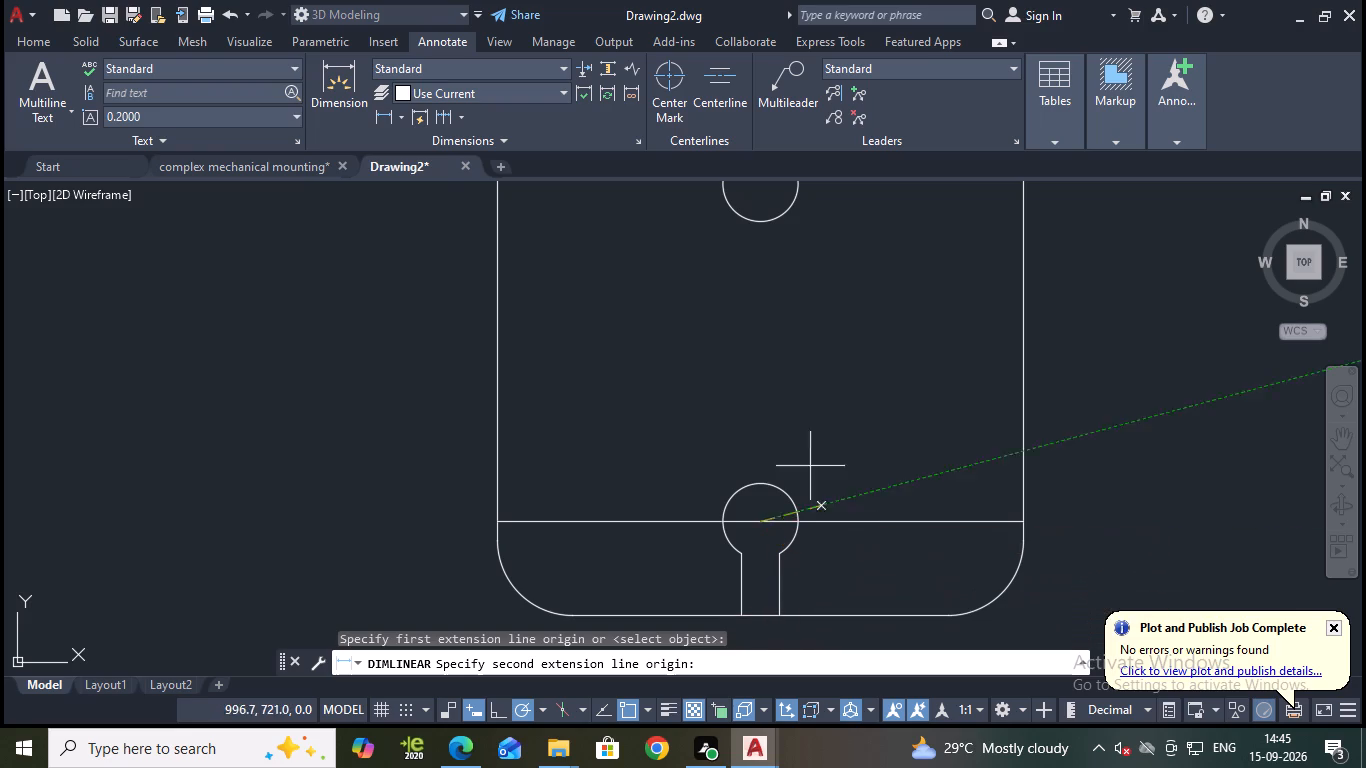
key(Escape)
Offset the profile's straight bottom edge 10 mm upward, into the profile.
click(33, 39)
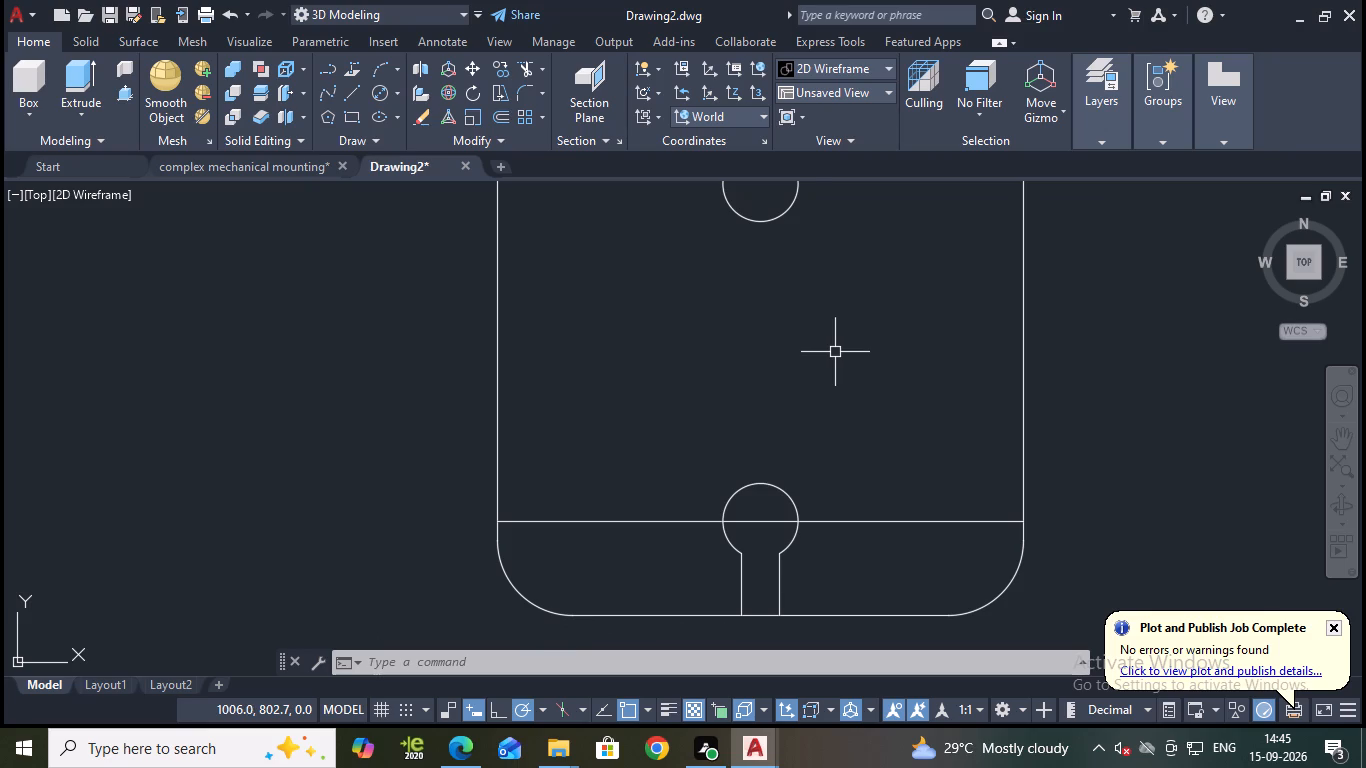
key(Escape)
key(o)
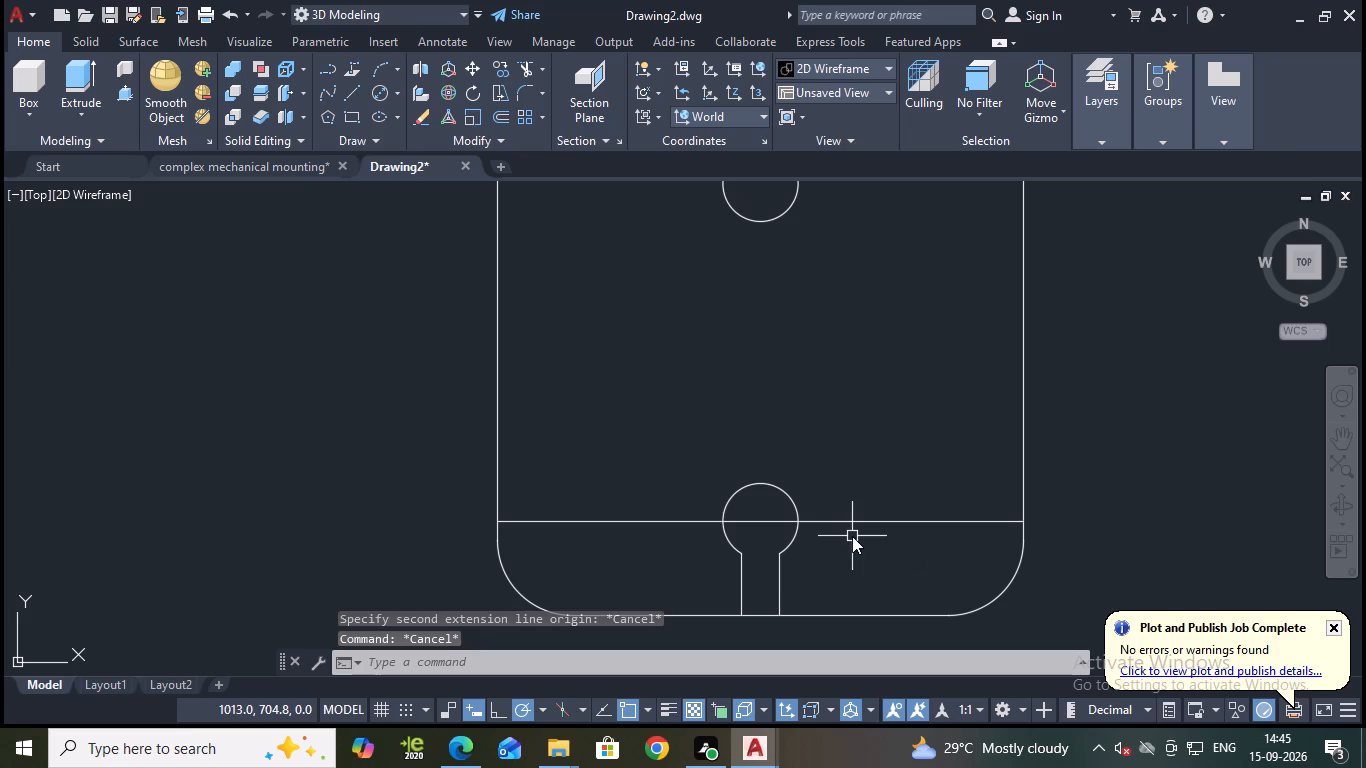
key(Return)
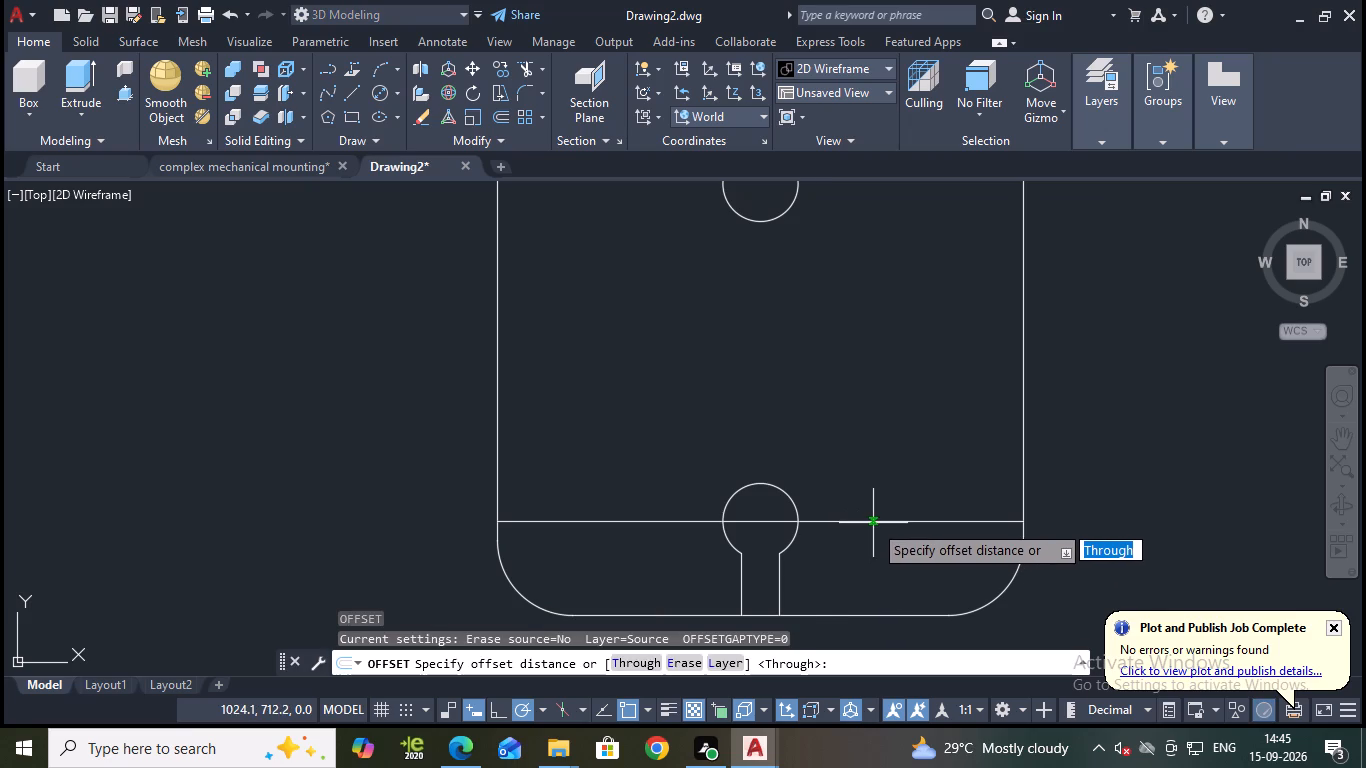
key(Return)
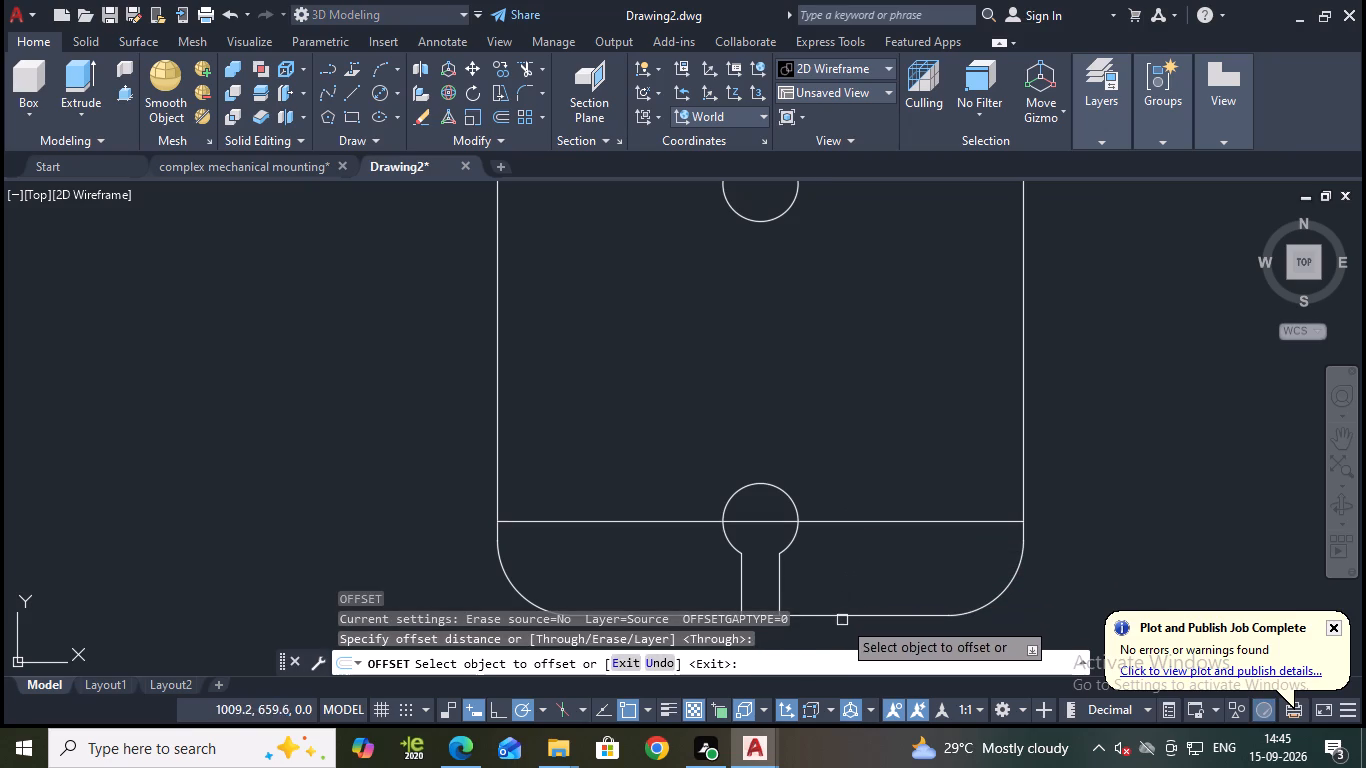
click(840, 619)
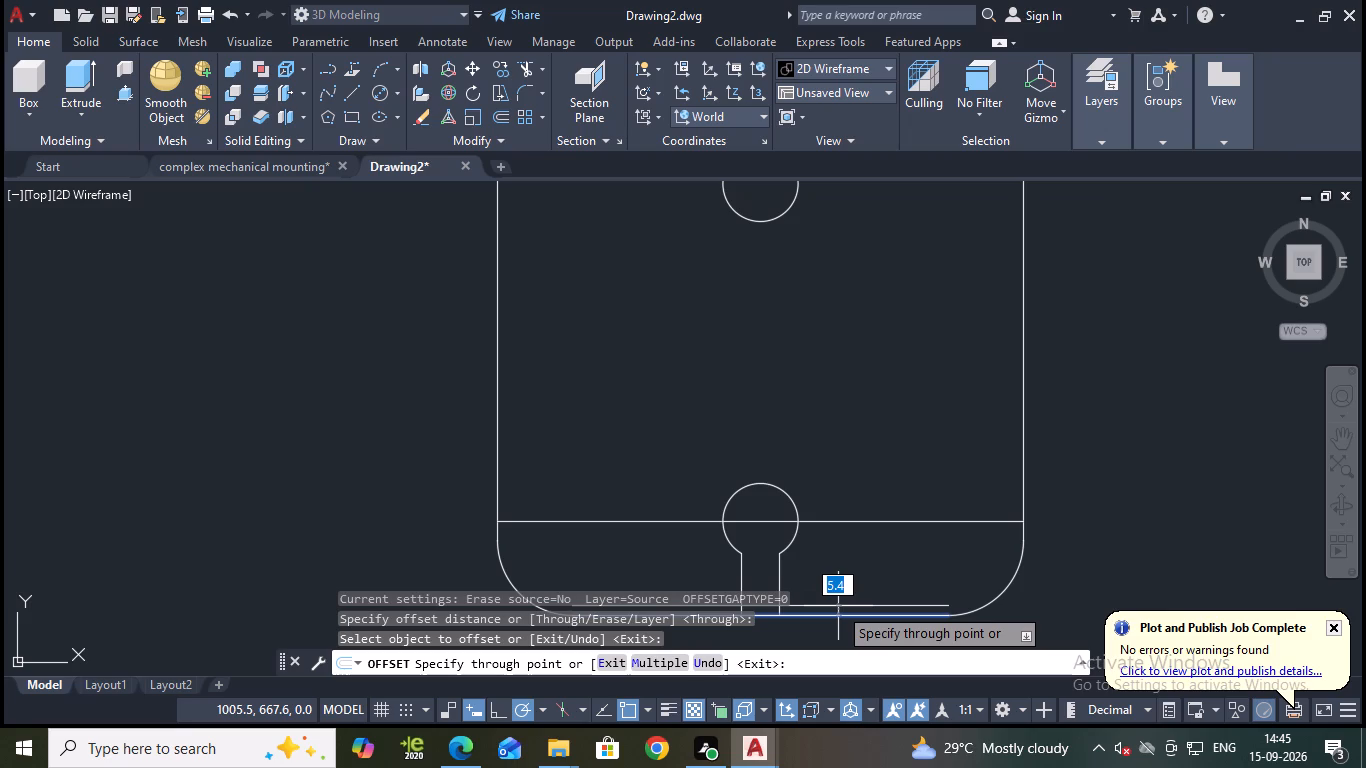
text(10)
key(Return)
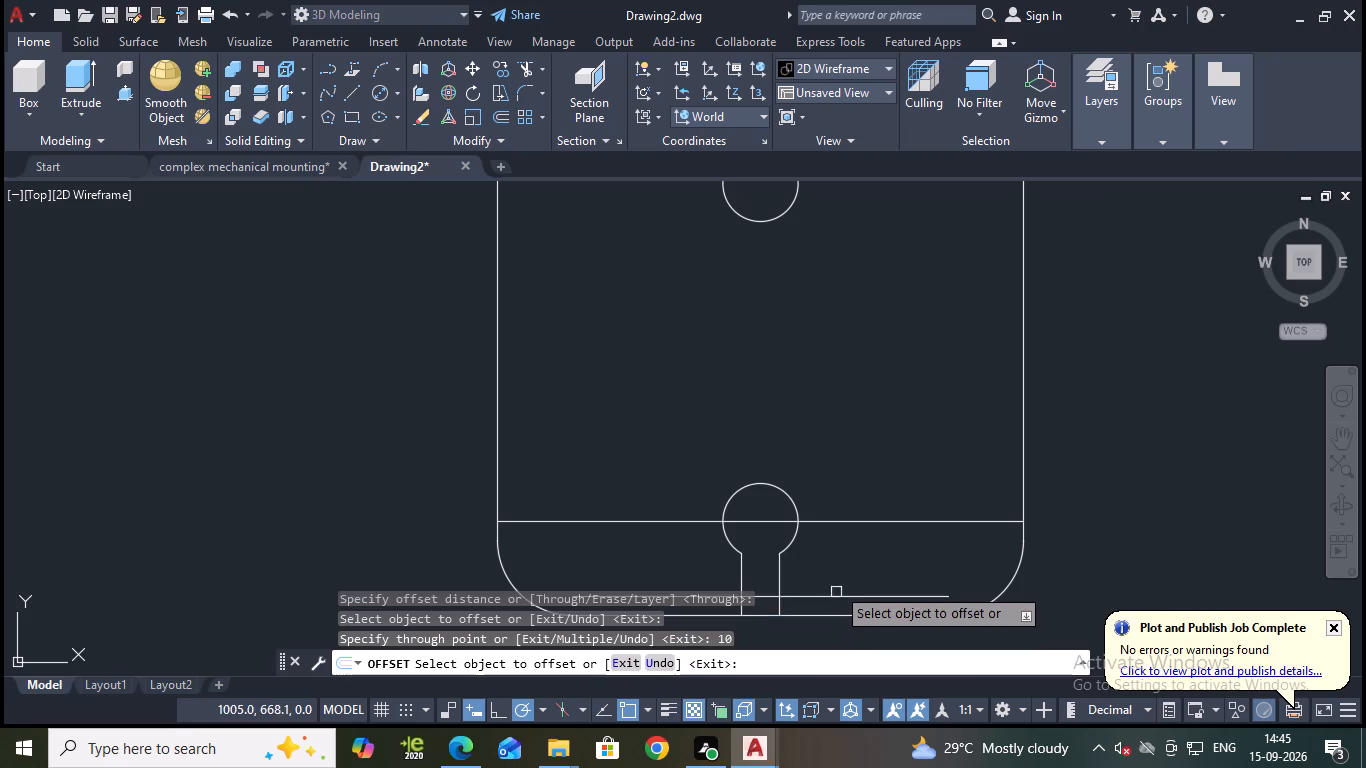
middle_drag(903, 387, 905, 322)
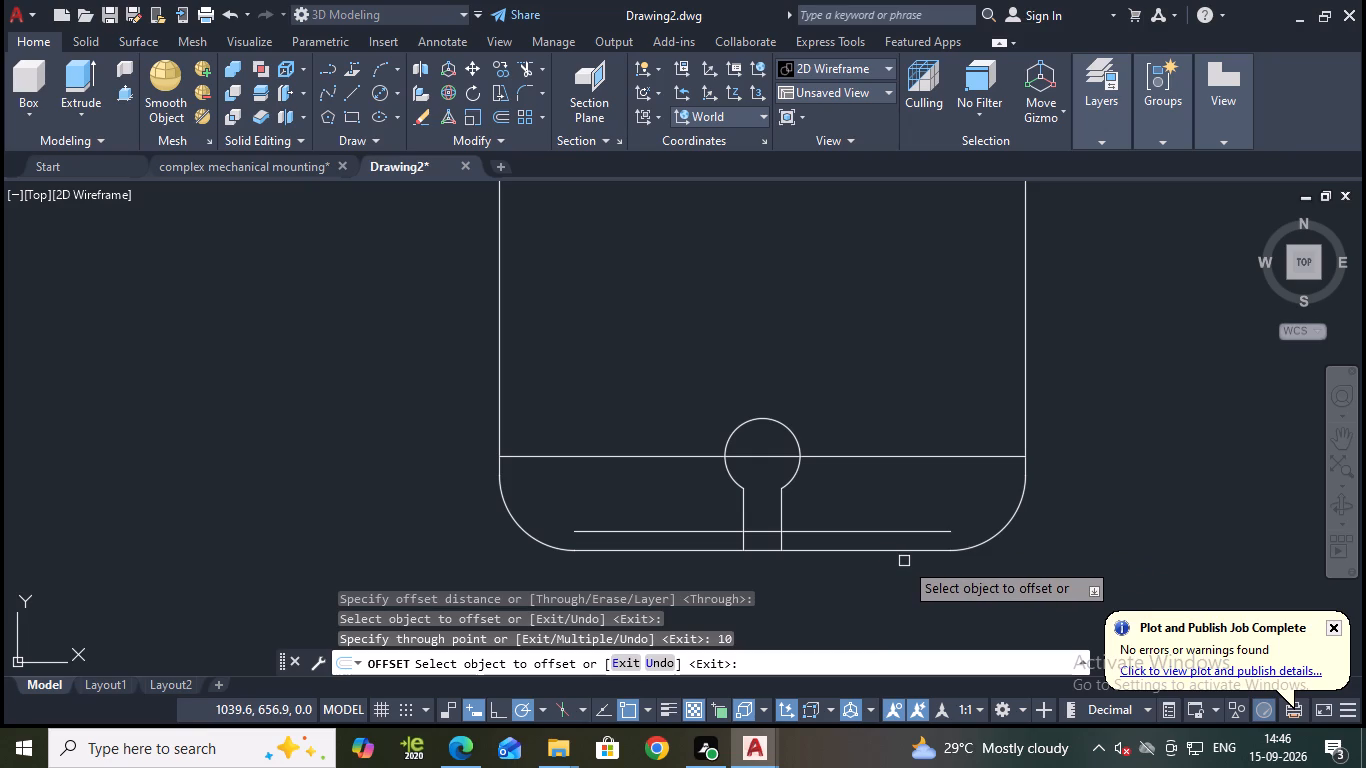
scroll(985, 219, down, 1)
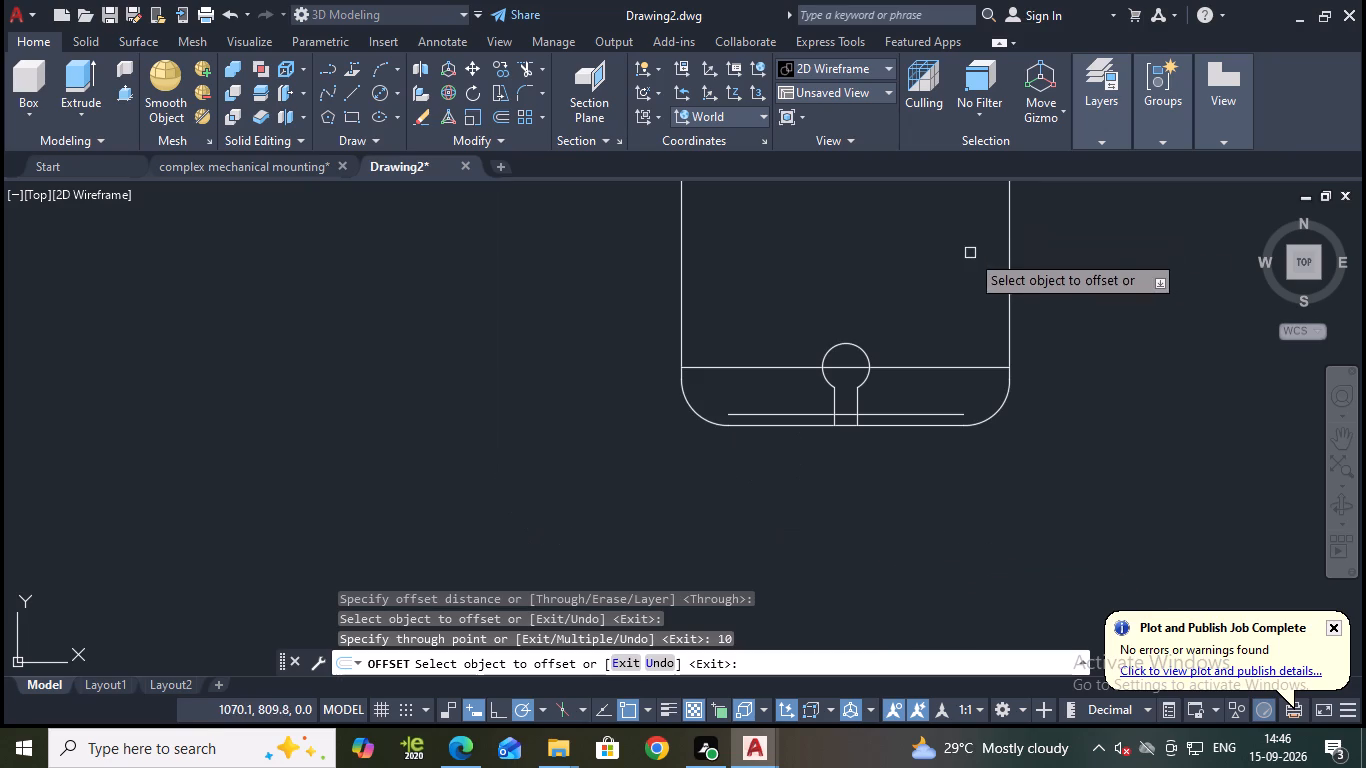
key(Escape)
Draw a vertical line from the centre of the bottom keyhole's circle down to the profile's bottom edge.
middle_drag(926, 285, 913, 313)
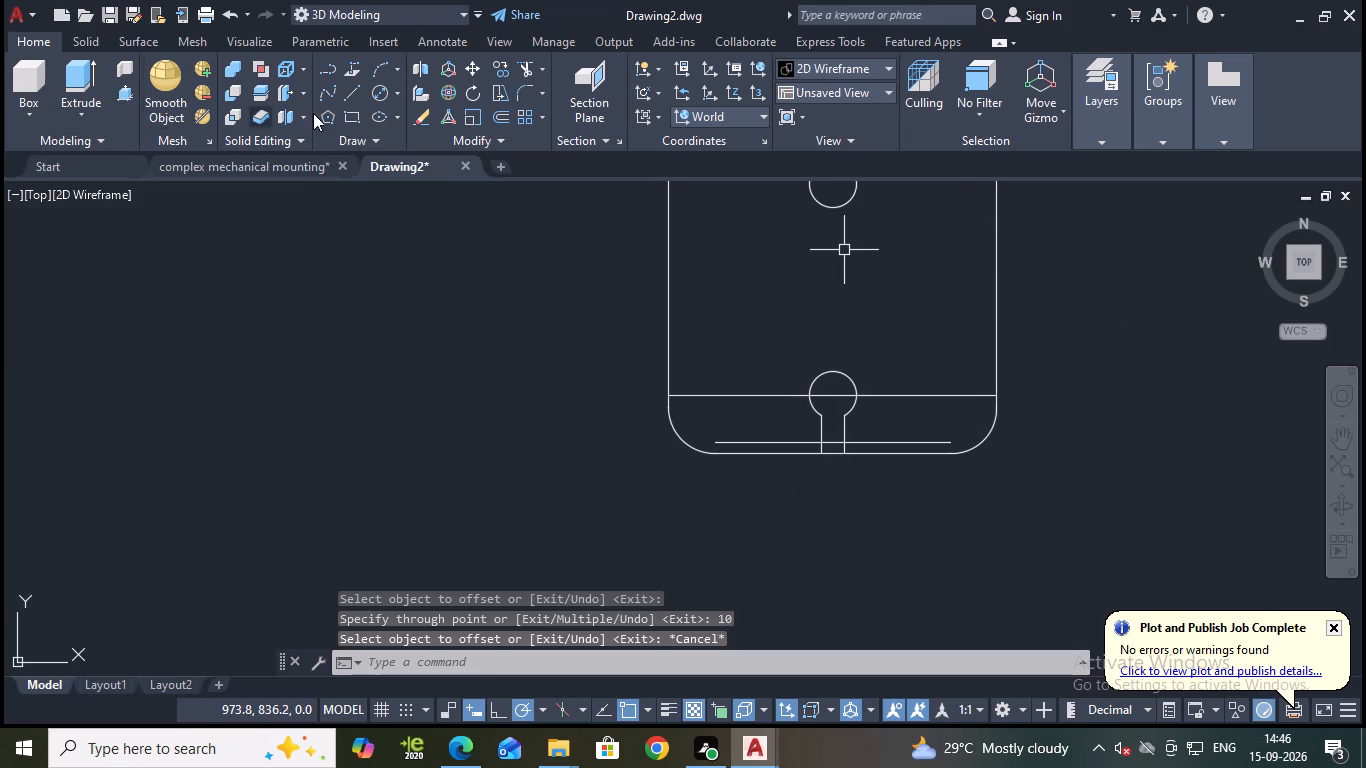
click(351, 89)
middle_drag(869, 239, 837, 287)
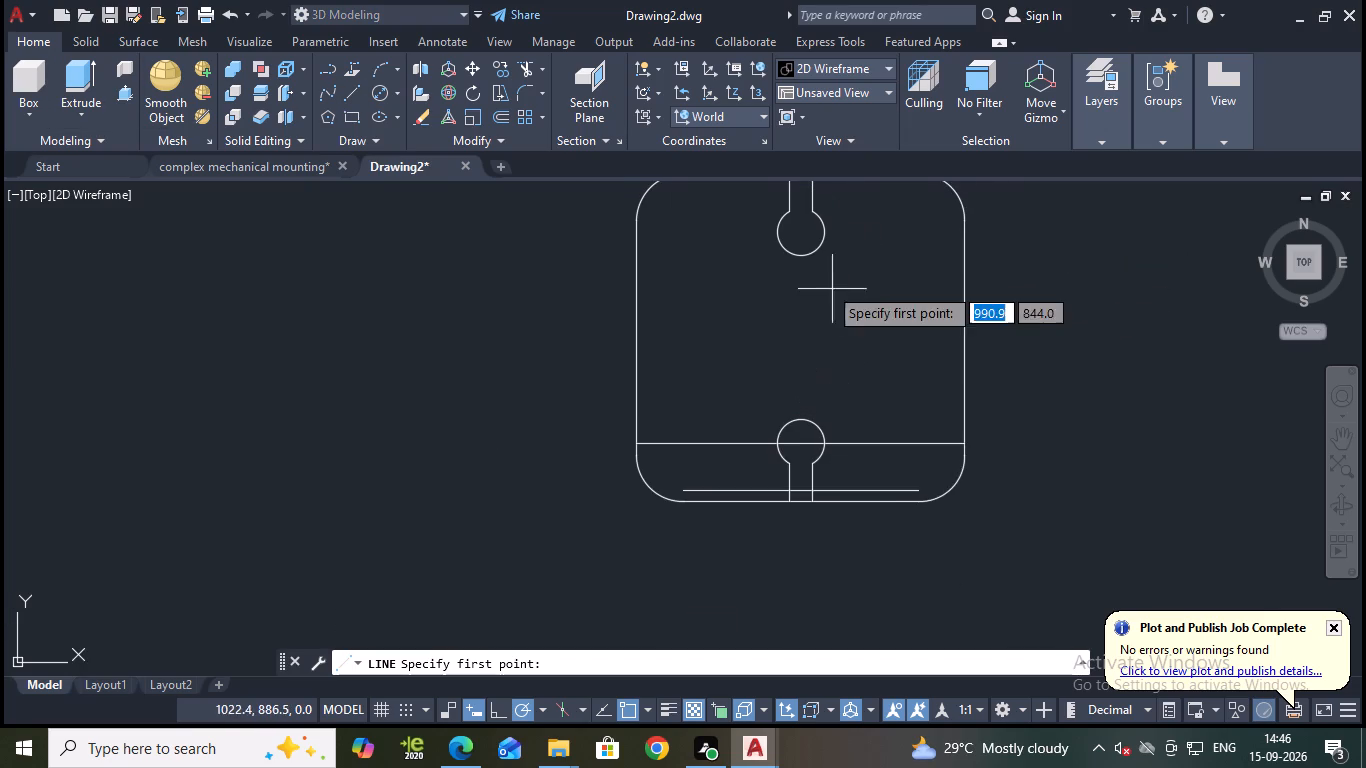
middle_drag(827, 289, 829, 298)
middle_drag(857, 232, 847, 259)
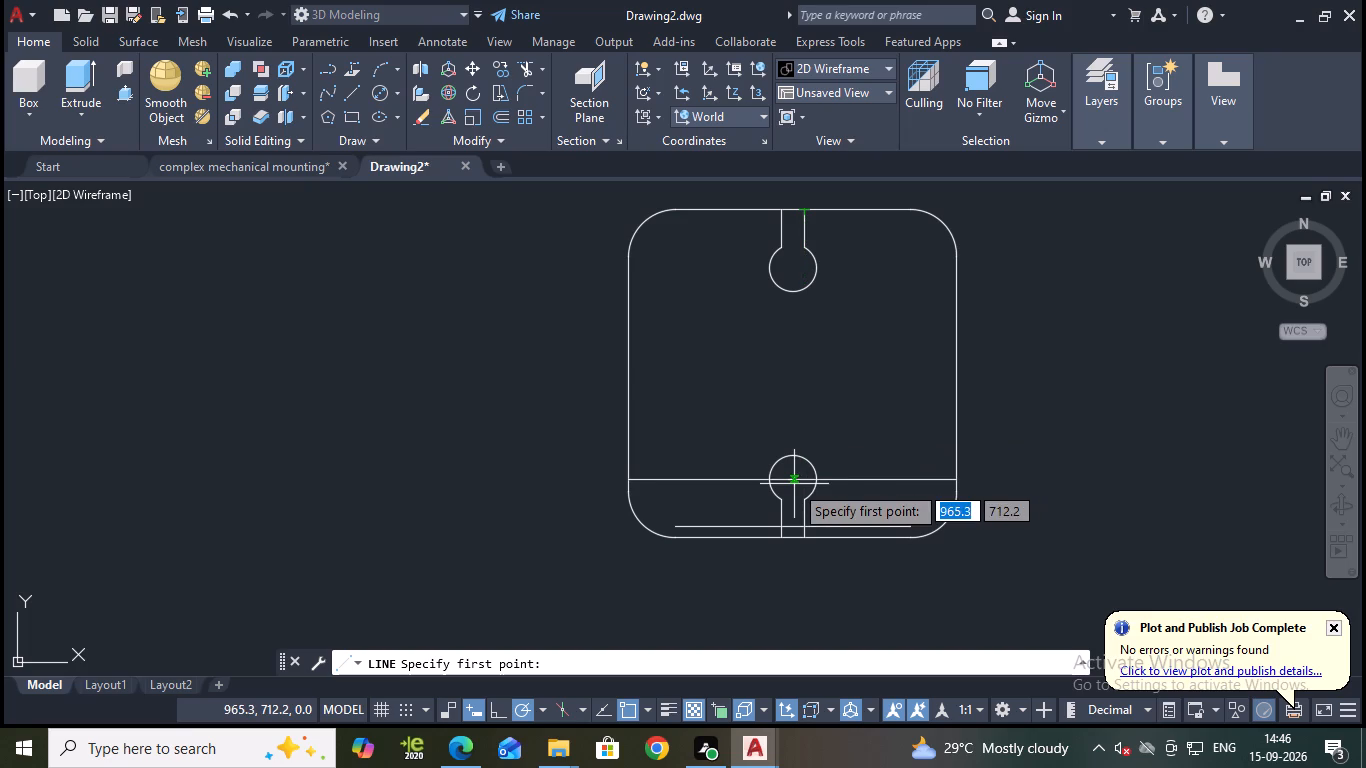
click(792, 479)
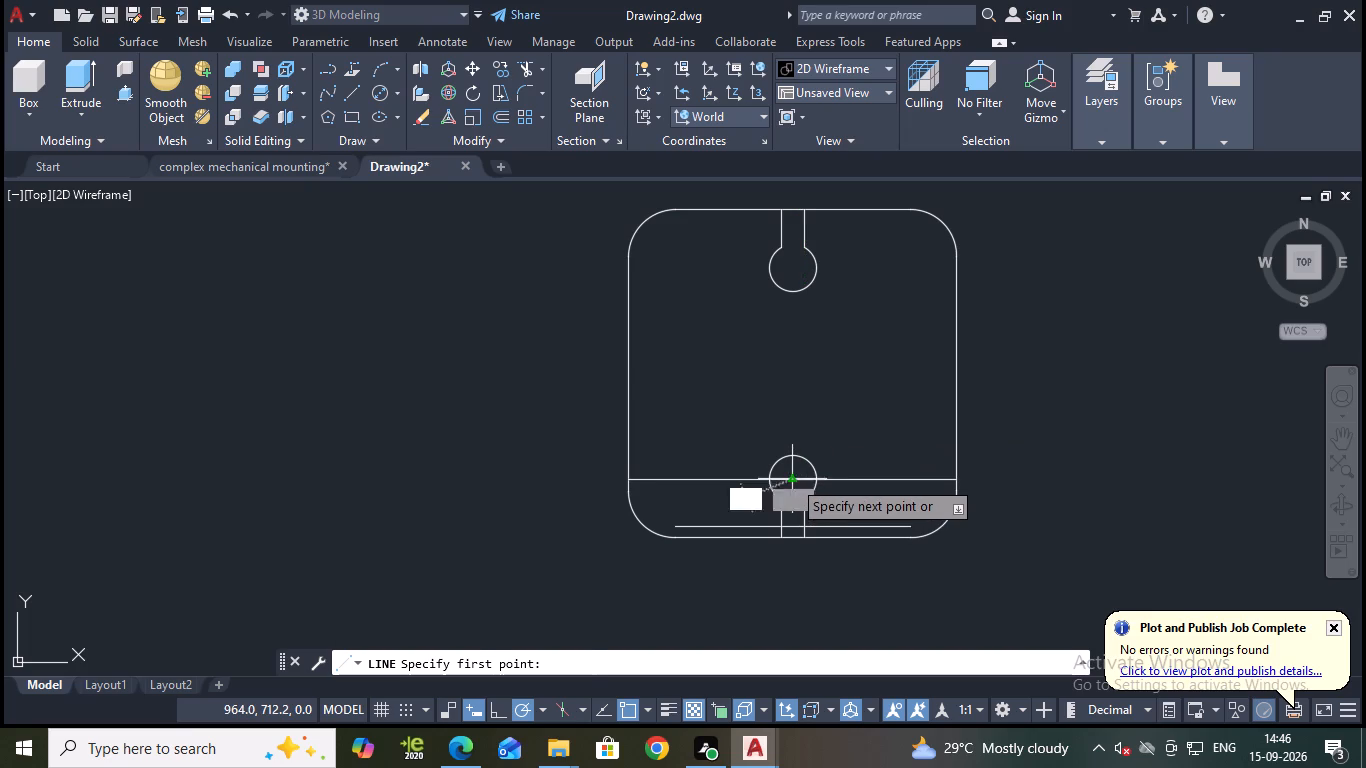
scroll(792, 481, up, 1)
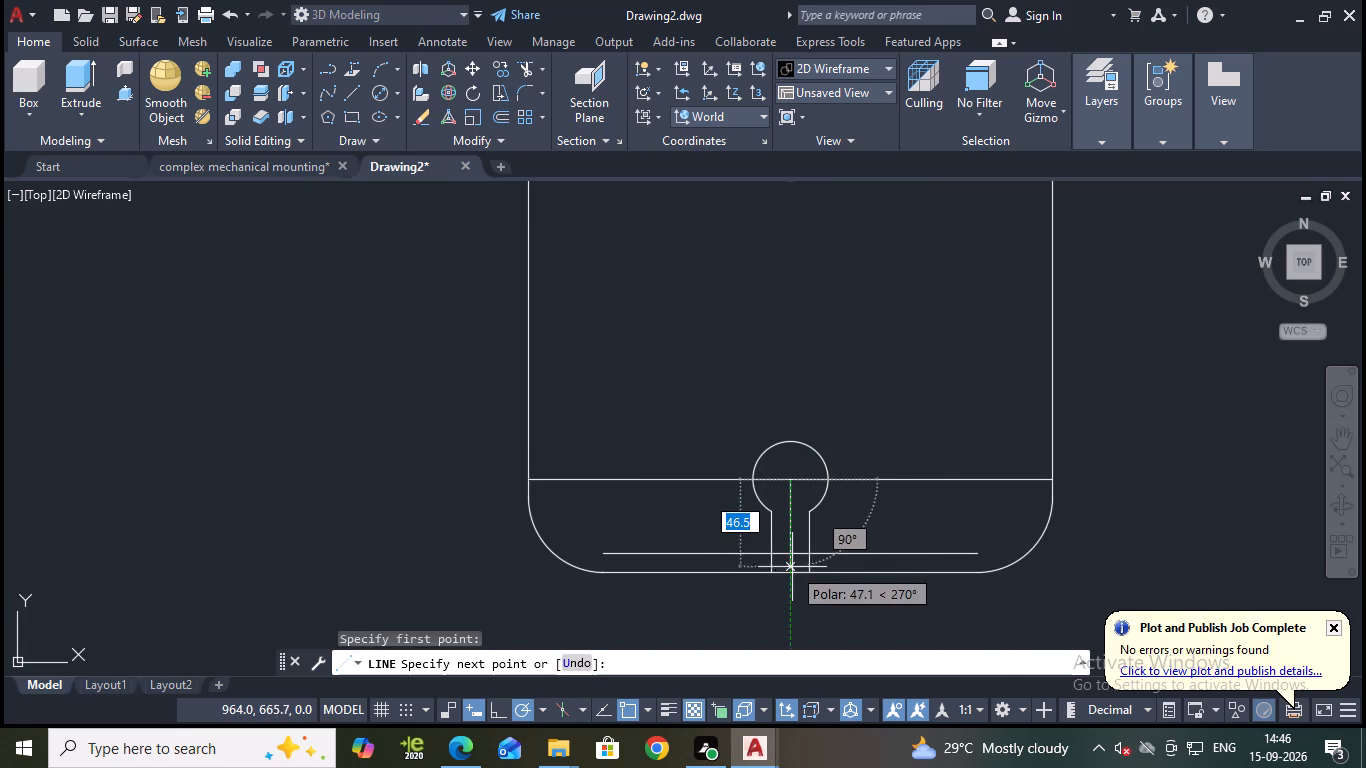
click(787, 574)
key(Escape)
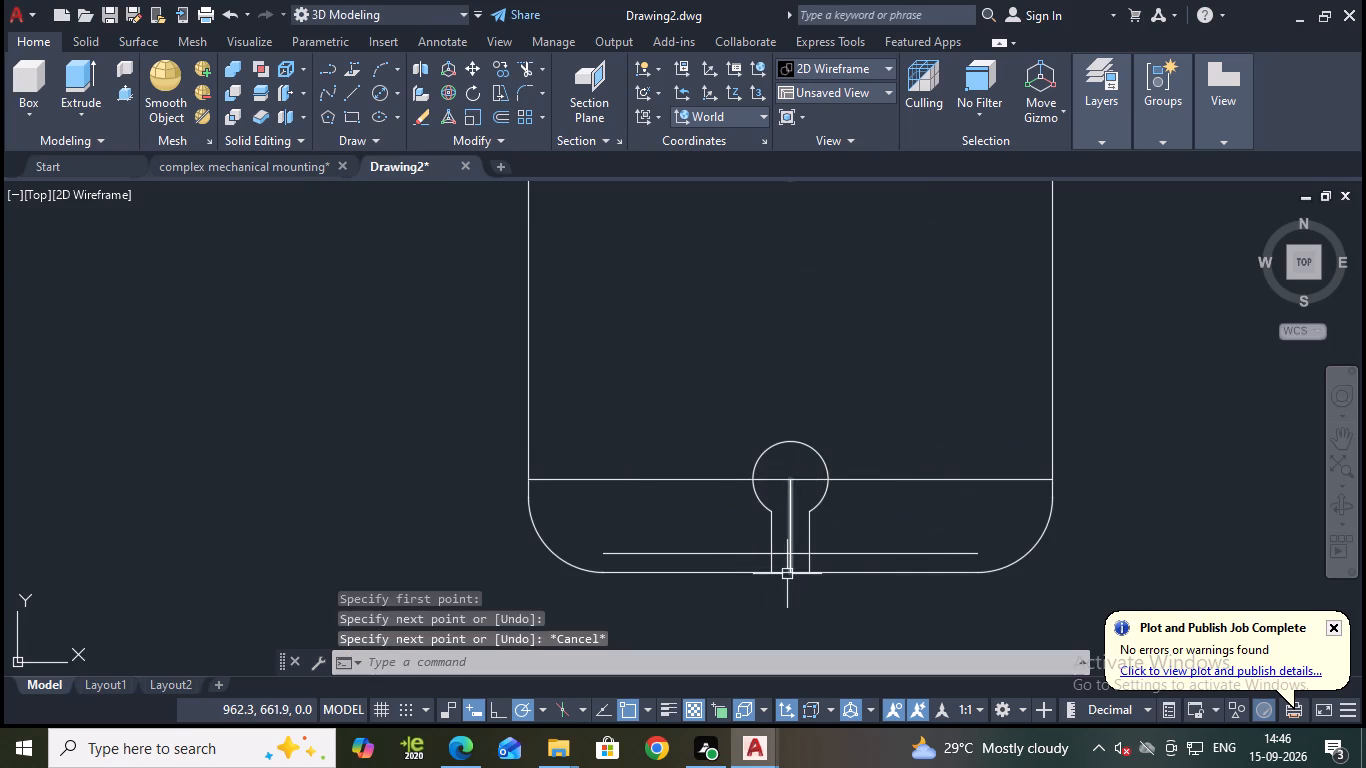
Offset the vertical line through the bottom keyhole 50 mm to the left and 50 mm to the right.
key(o)
key(Return)
key(Return)
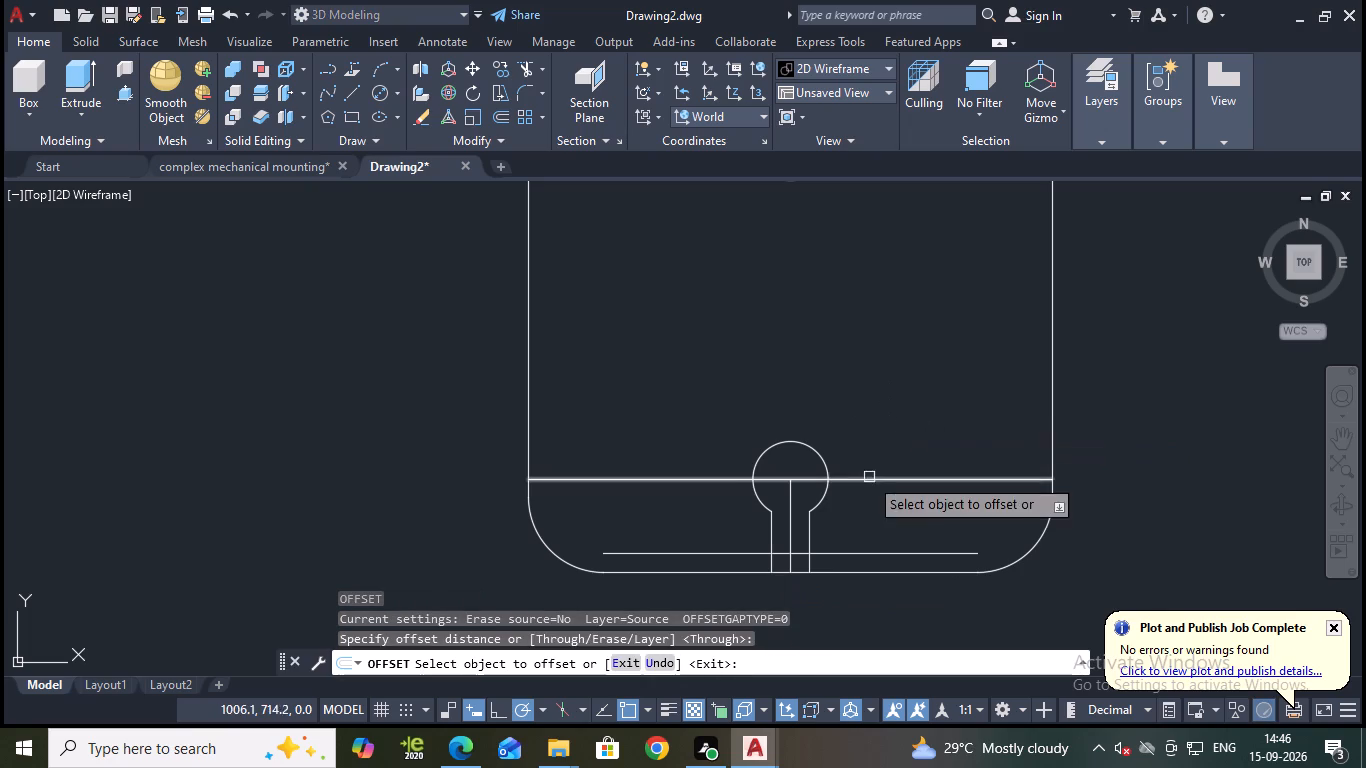
click(792, 518)
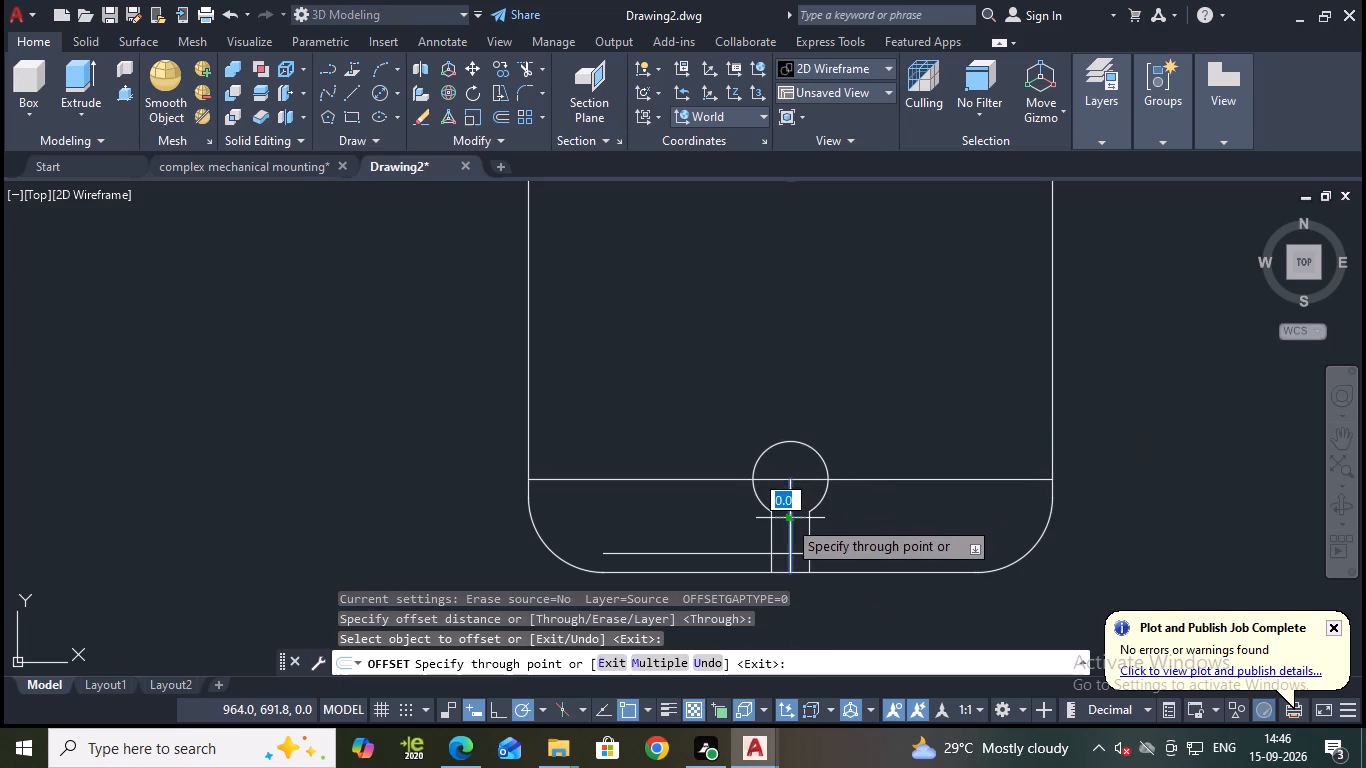
text(50)
key(Return)
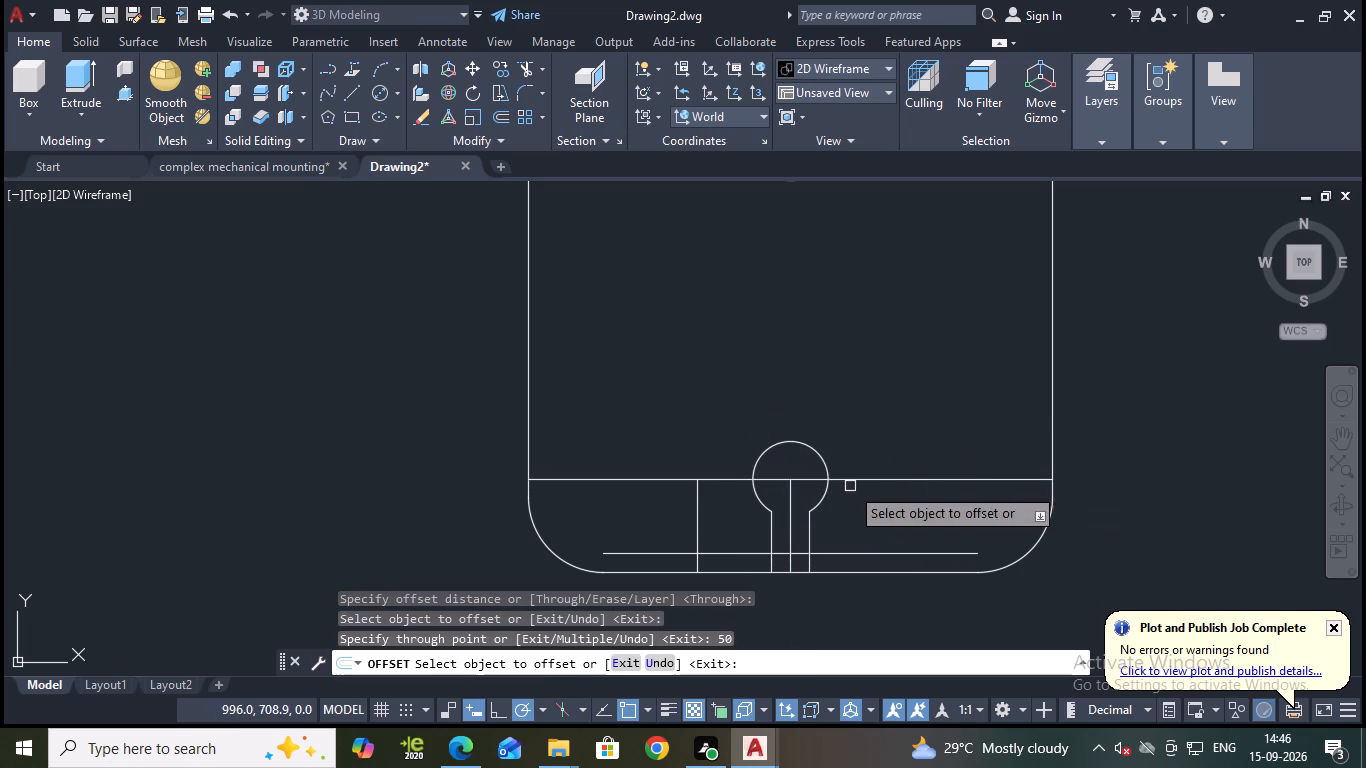
click(789, 520)
key(5)
key(0)
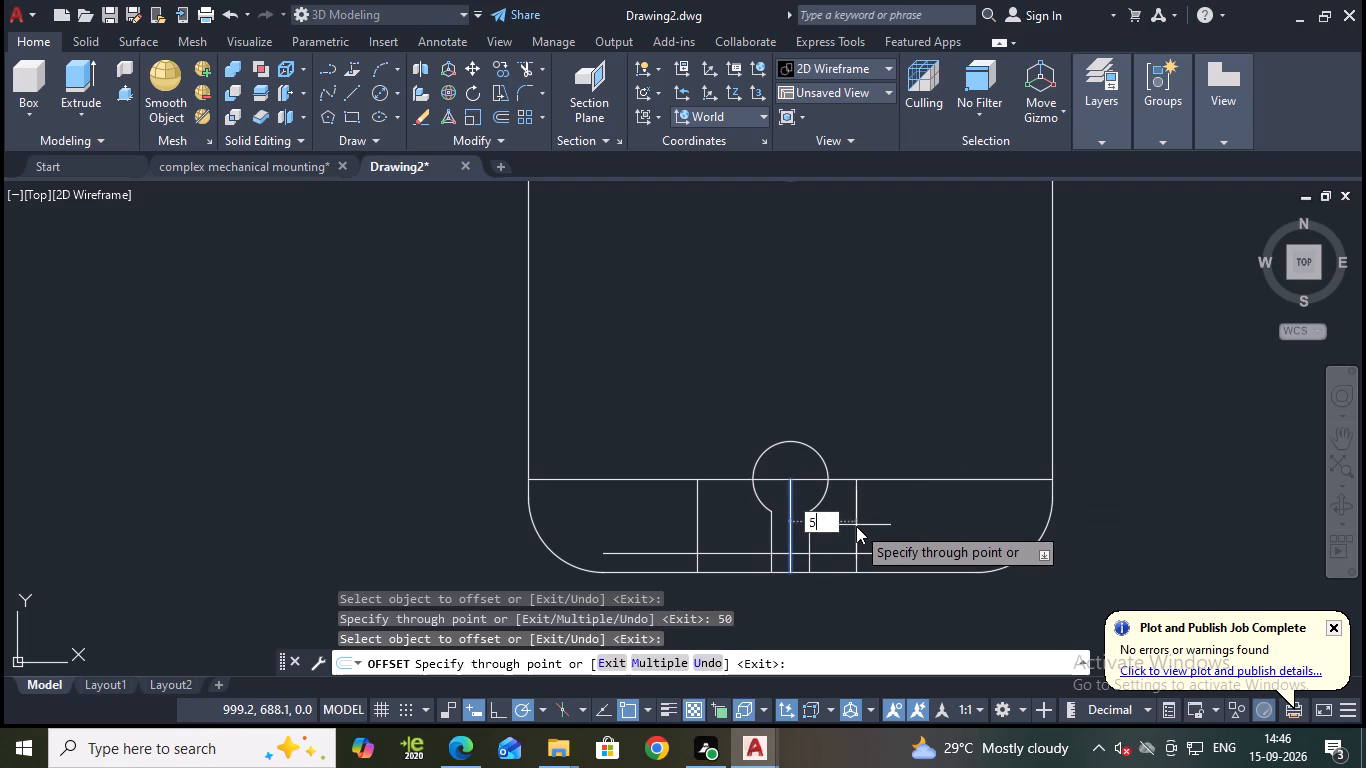
key(Return)
key(Escape)
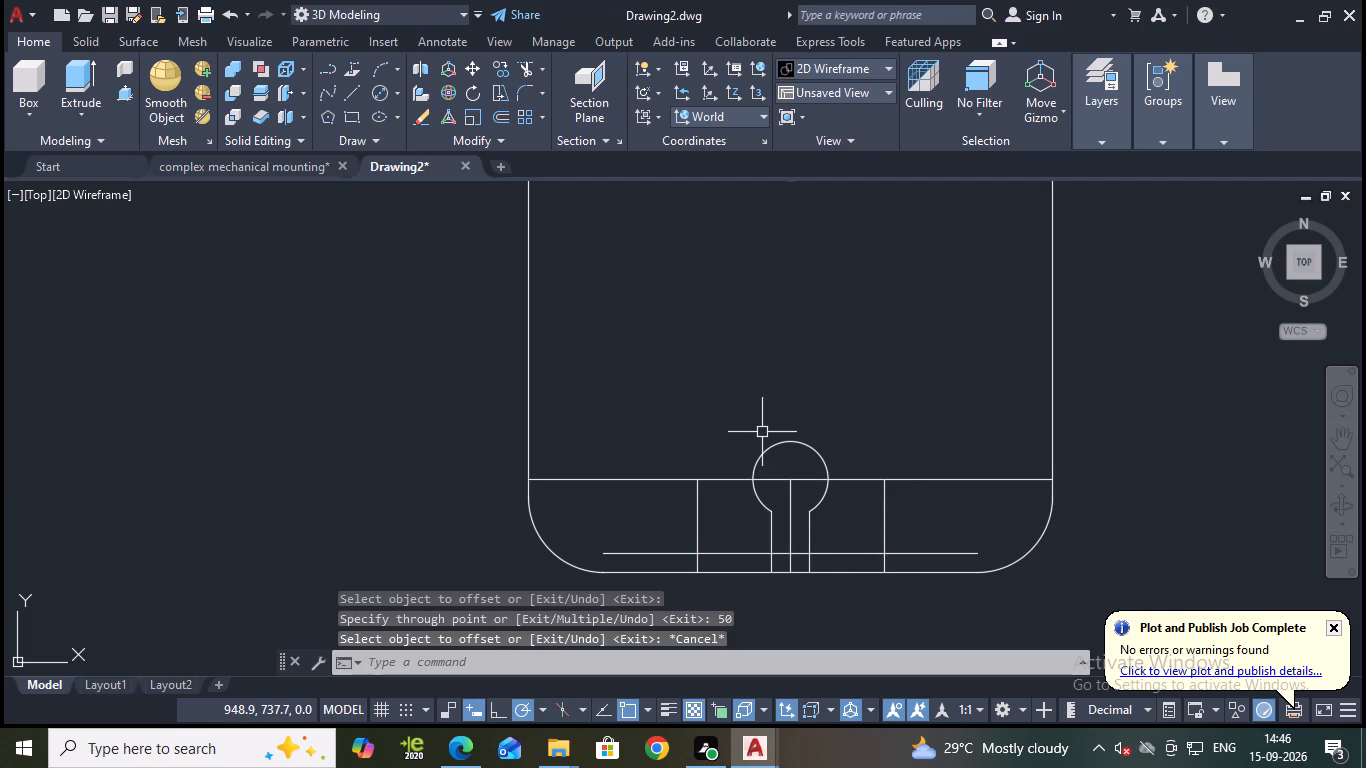
Trim the bottom edge between the two offset verticals, the lines inside the keyhole slot, and the recess line's overhanging ends.
text(tr)
key(Return)
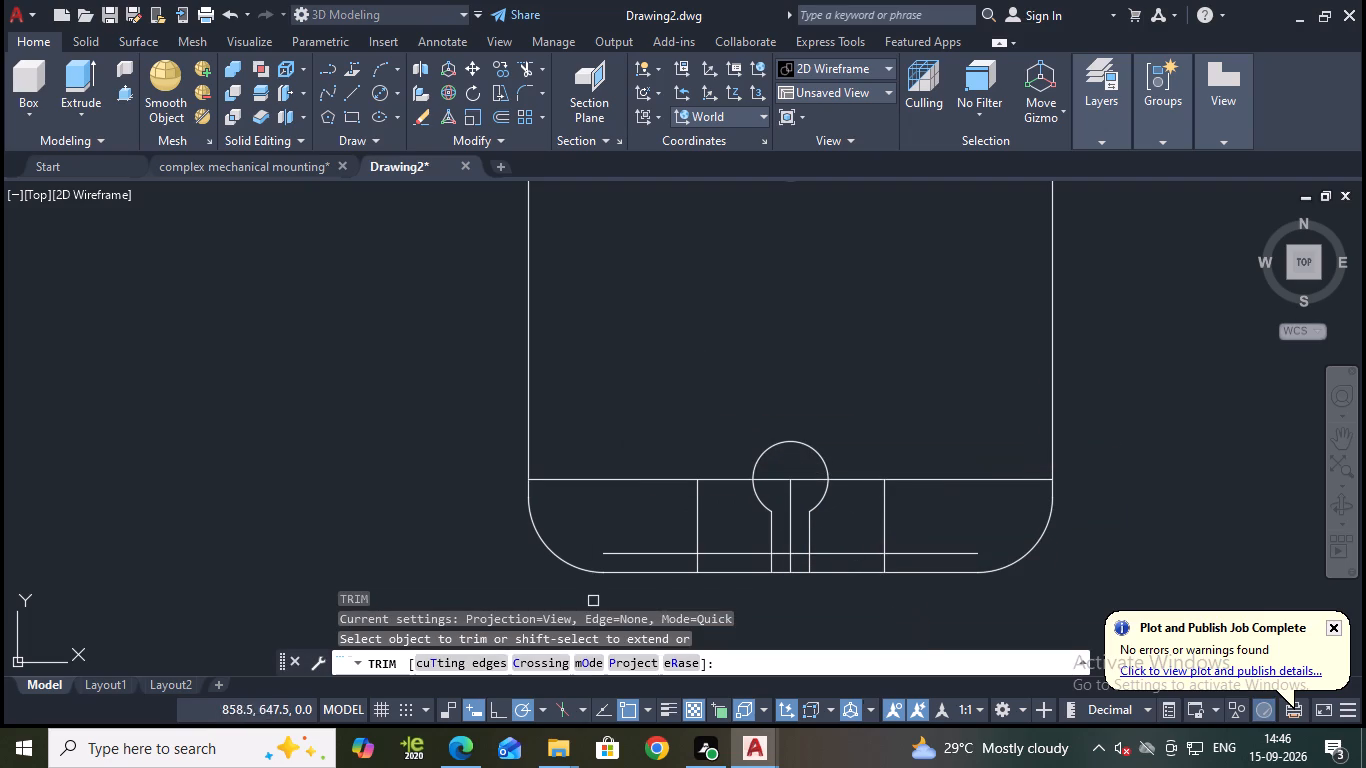
click(657, 558)
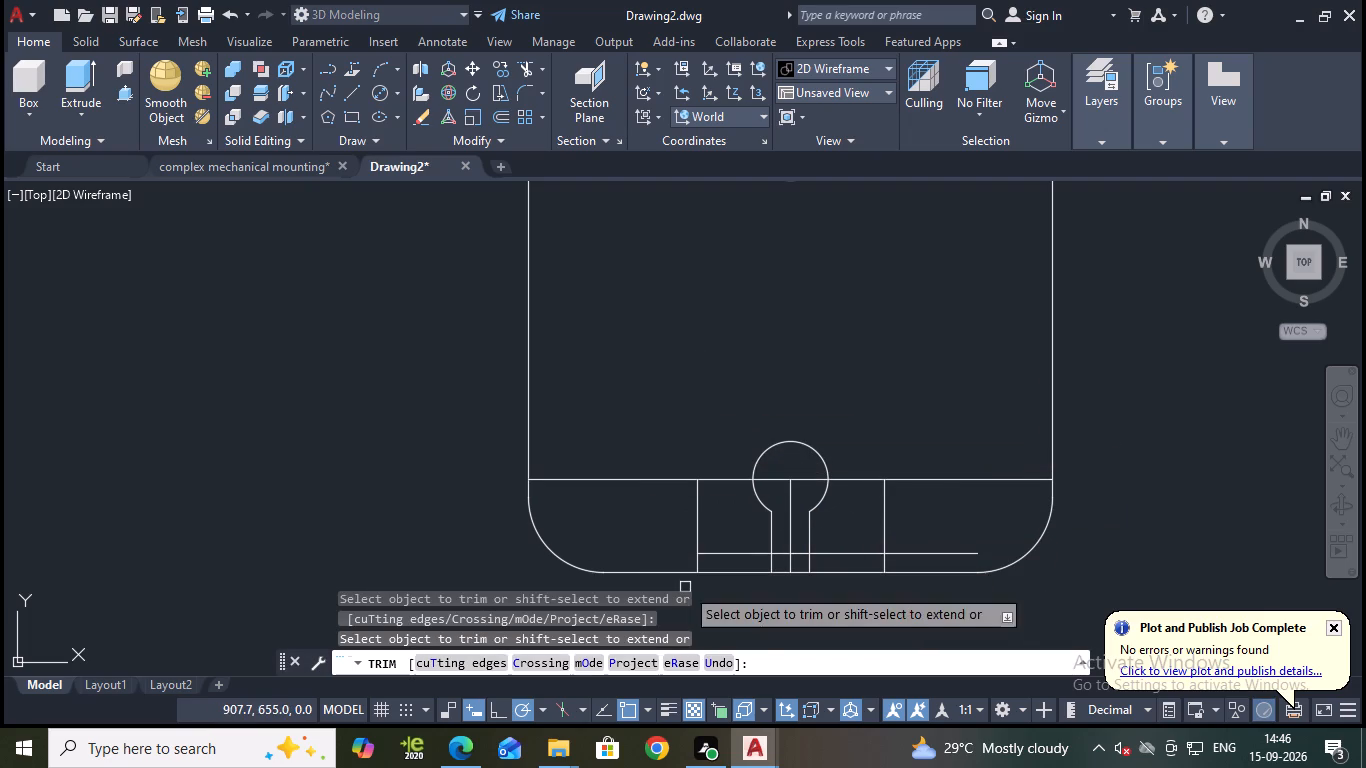
click(746, 577)
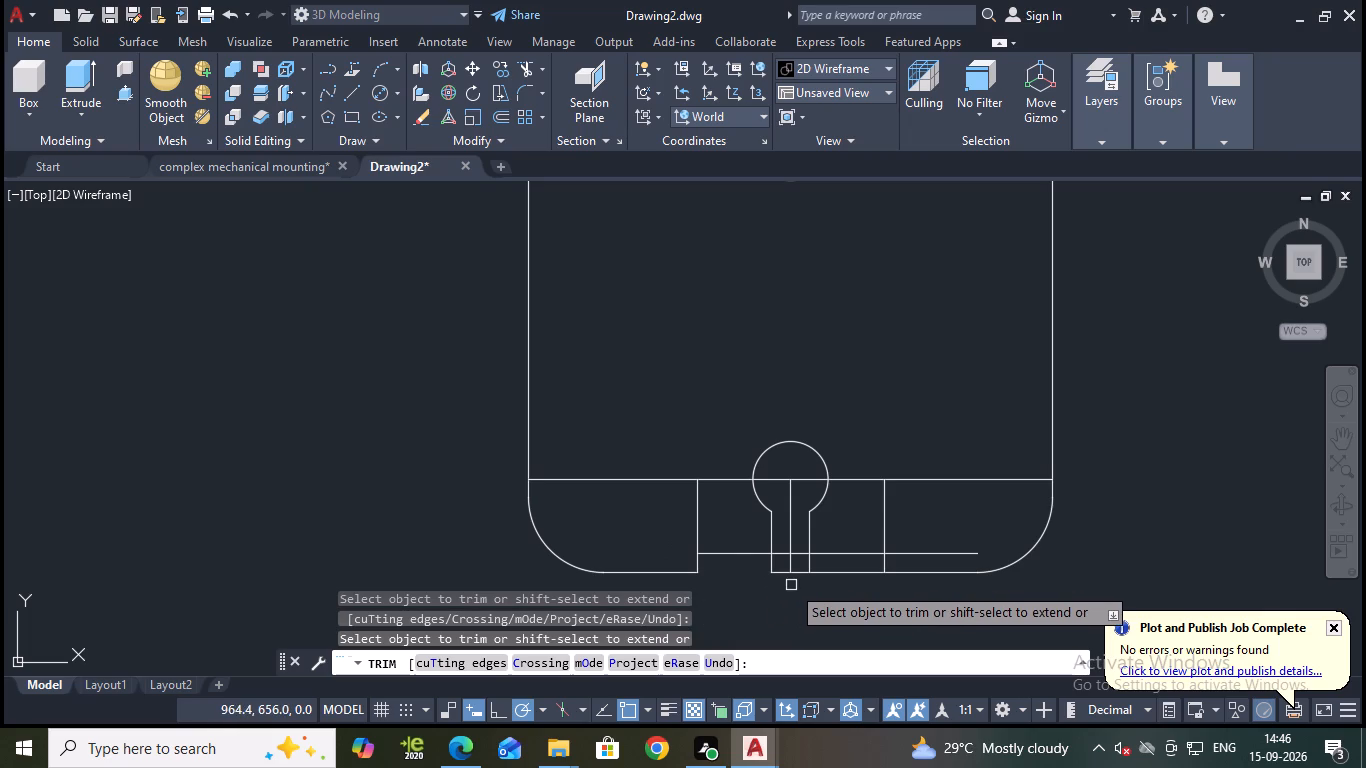
click(787, 576)
click(781, 572)
click(769, 564)
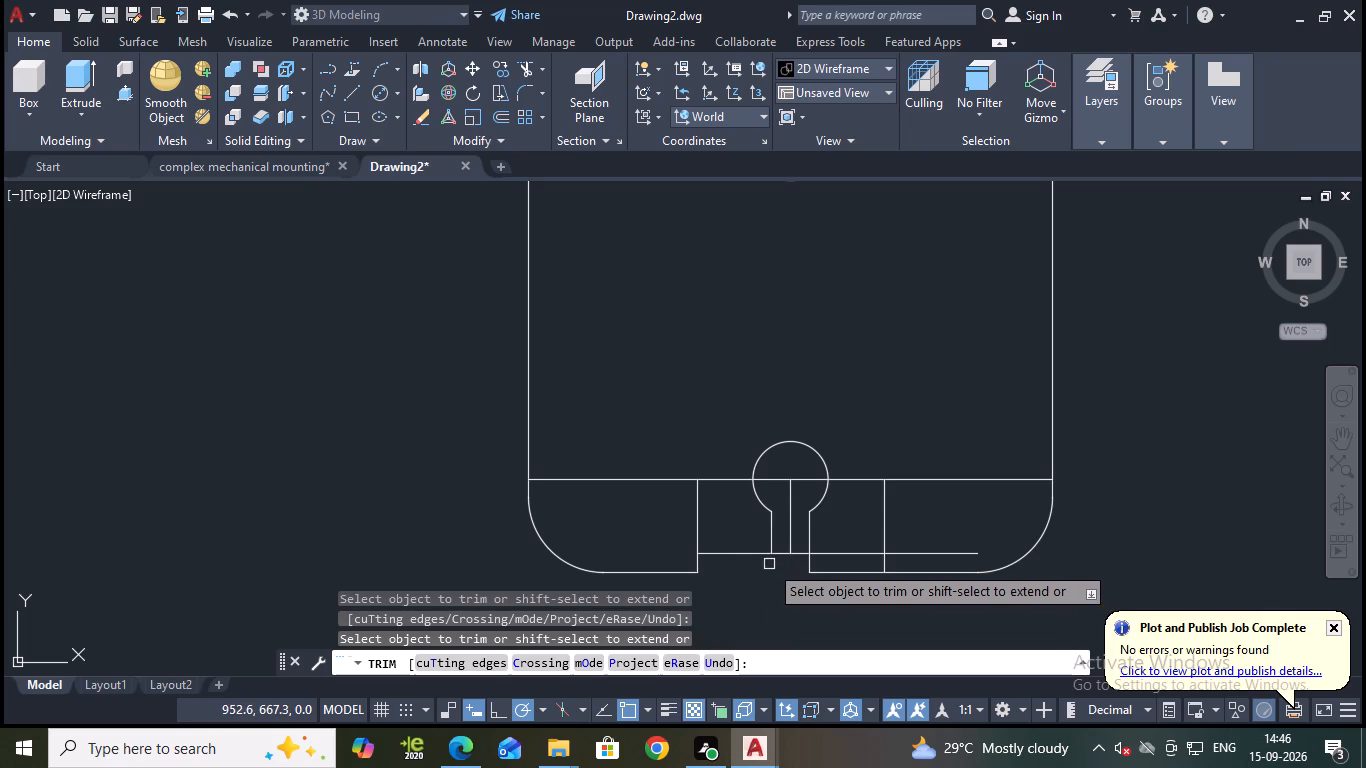
click(782, 559)
click(795, 557)
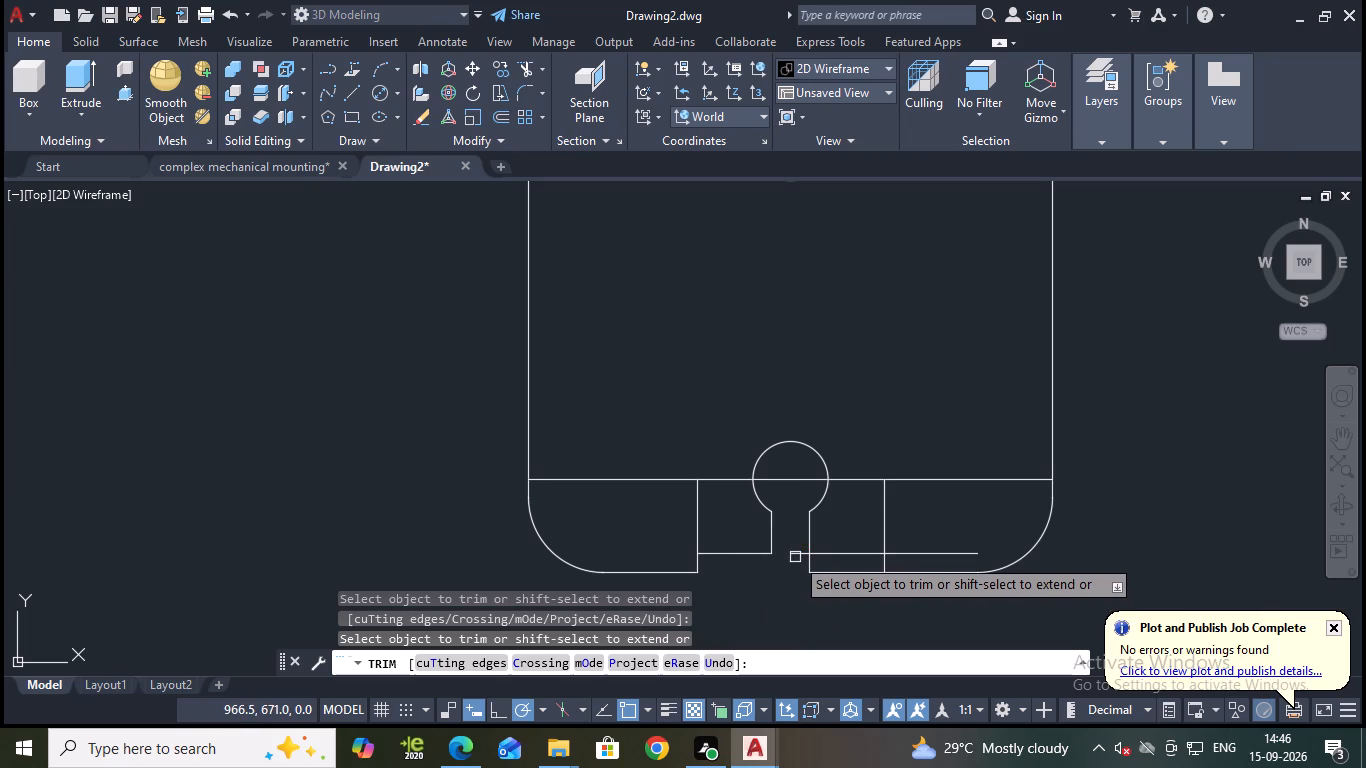
click(802, 556)
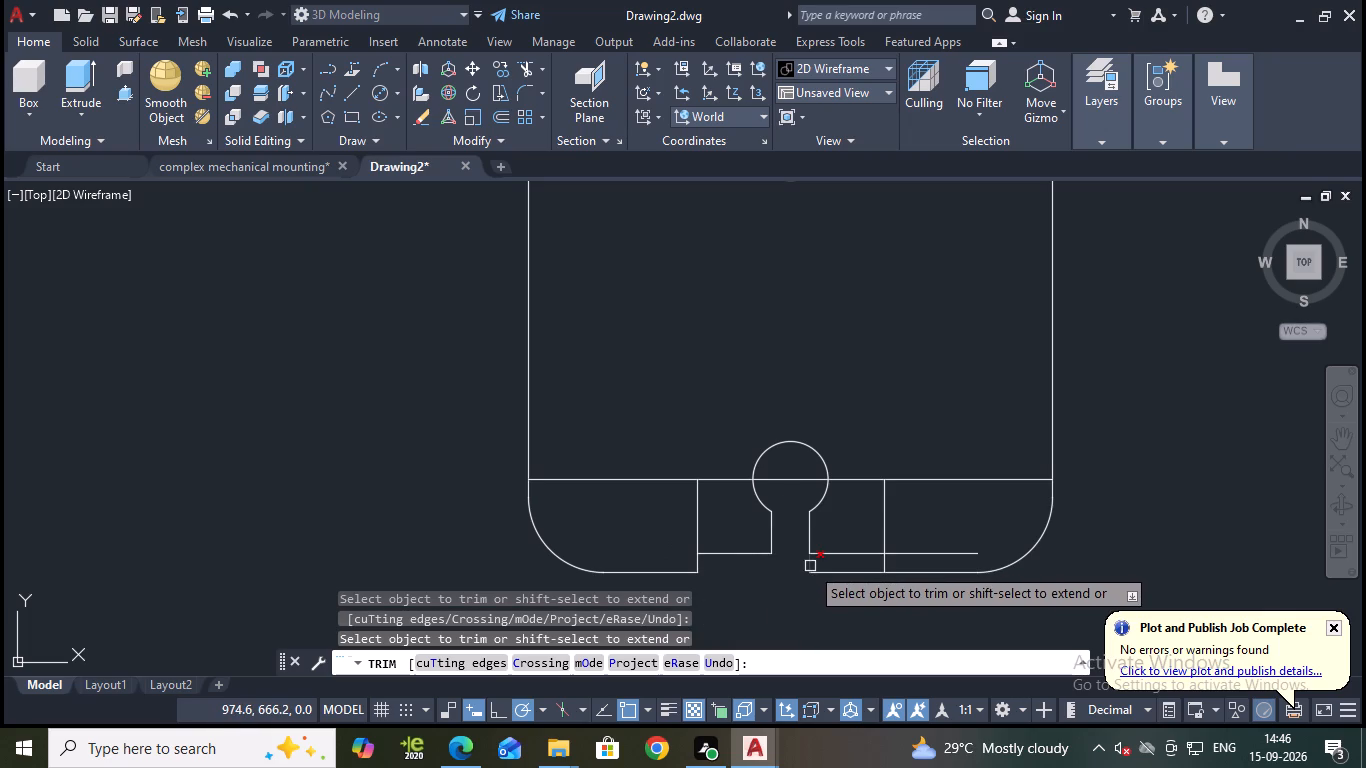
click(810, 566)
click(821, 571)
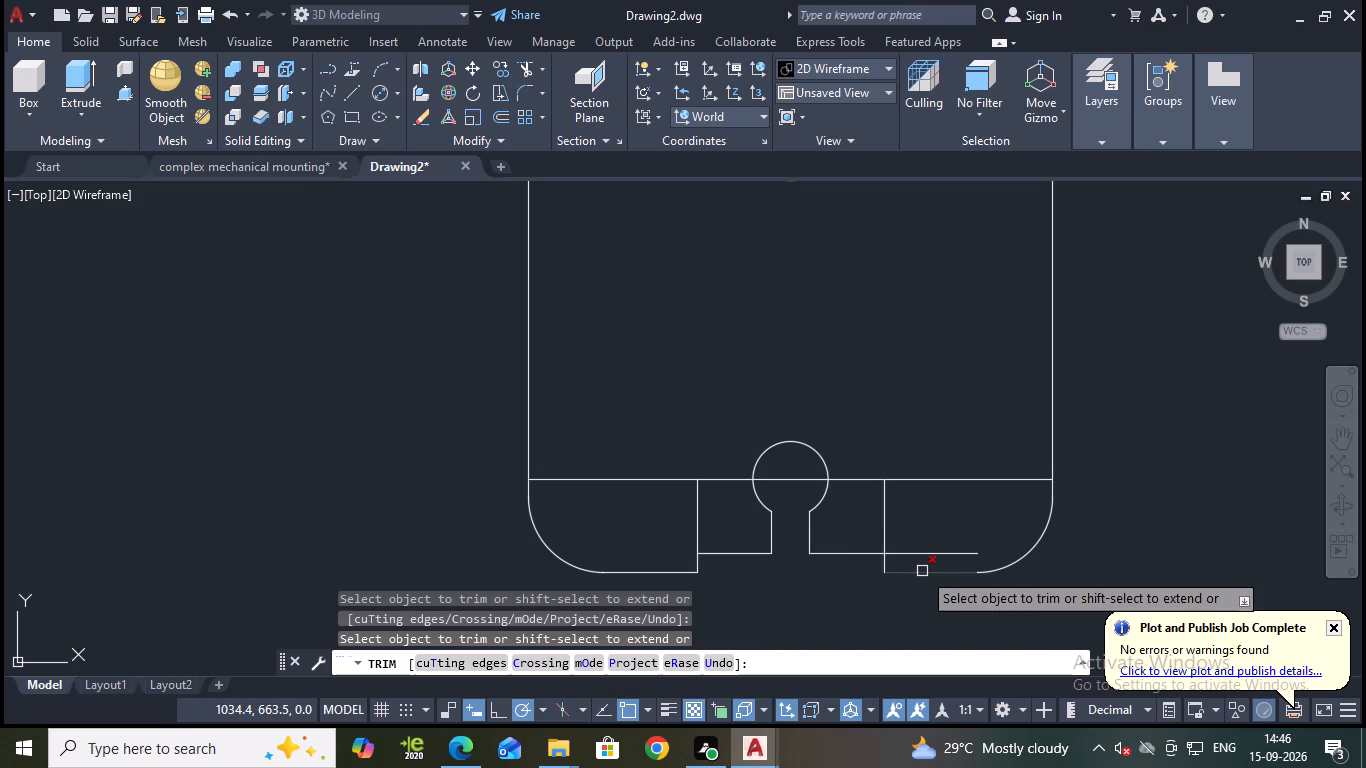
click(906, 557)
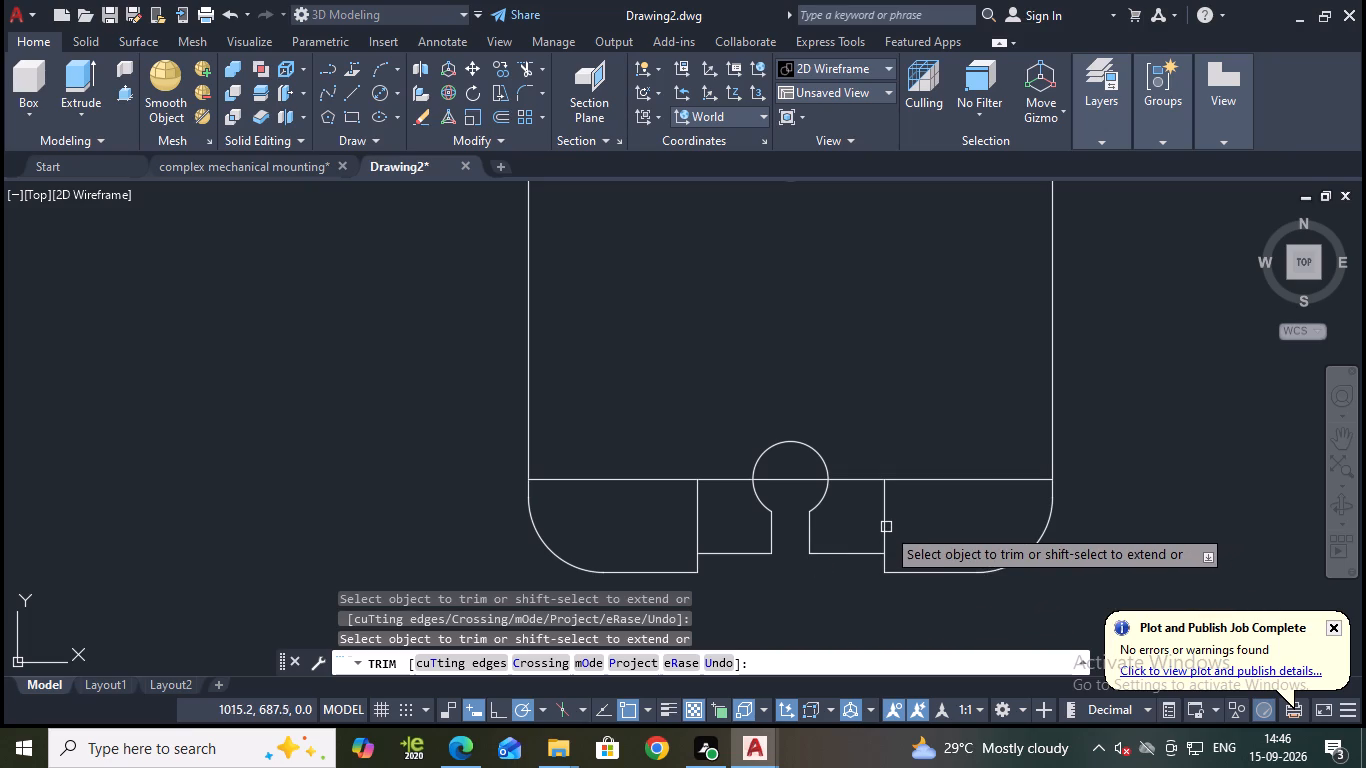
Trim the two vertical lines above the bottom recess and remove the horizontal construction line through the bottom keyhole's circle.
click(886, 527)
click(689, 518)
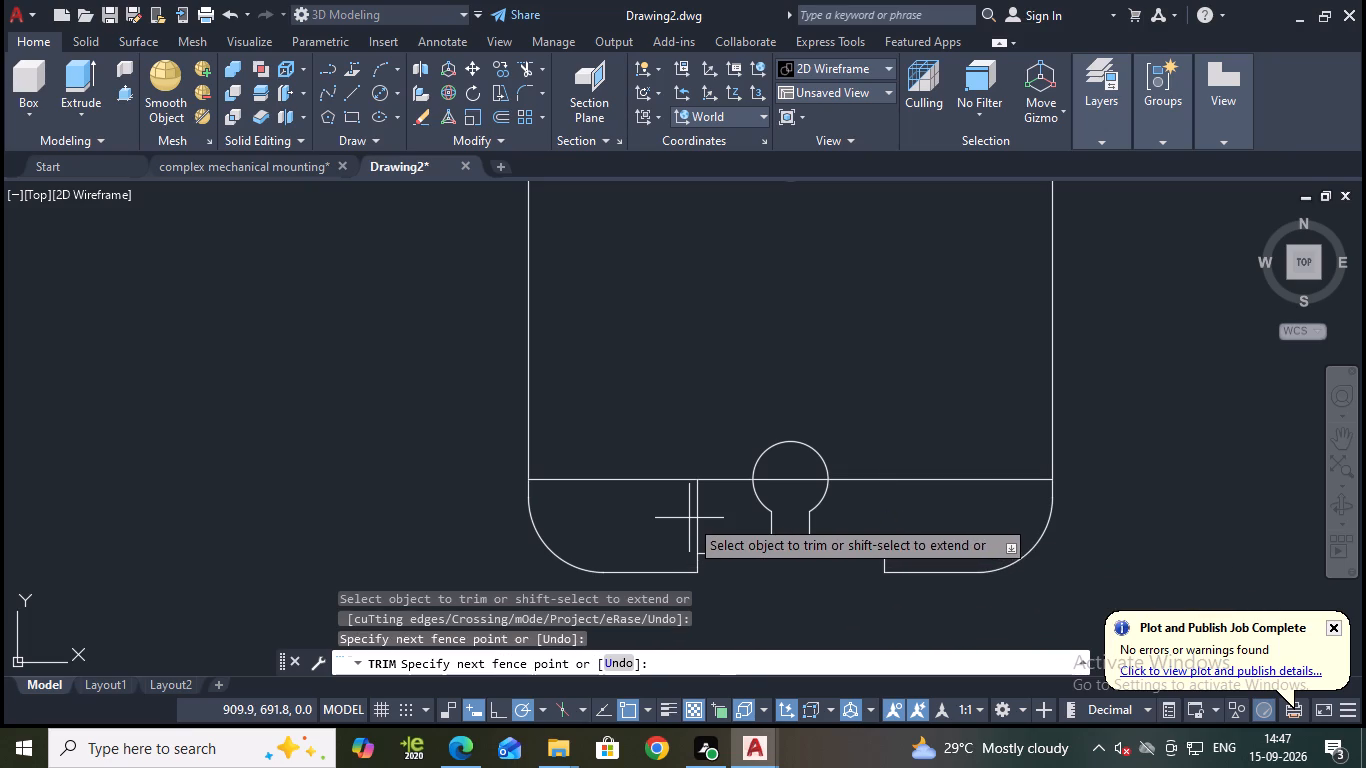
click(689, 518)
click(702, 517)
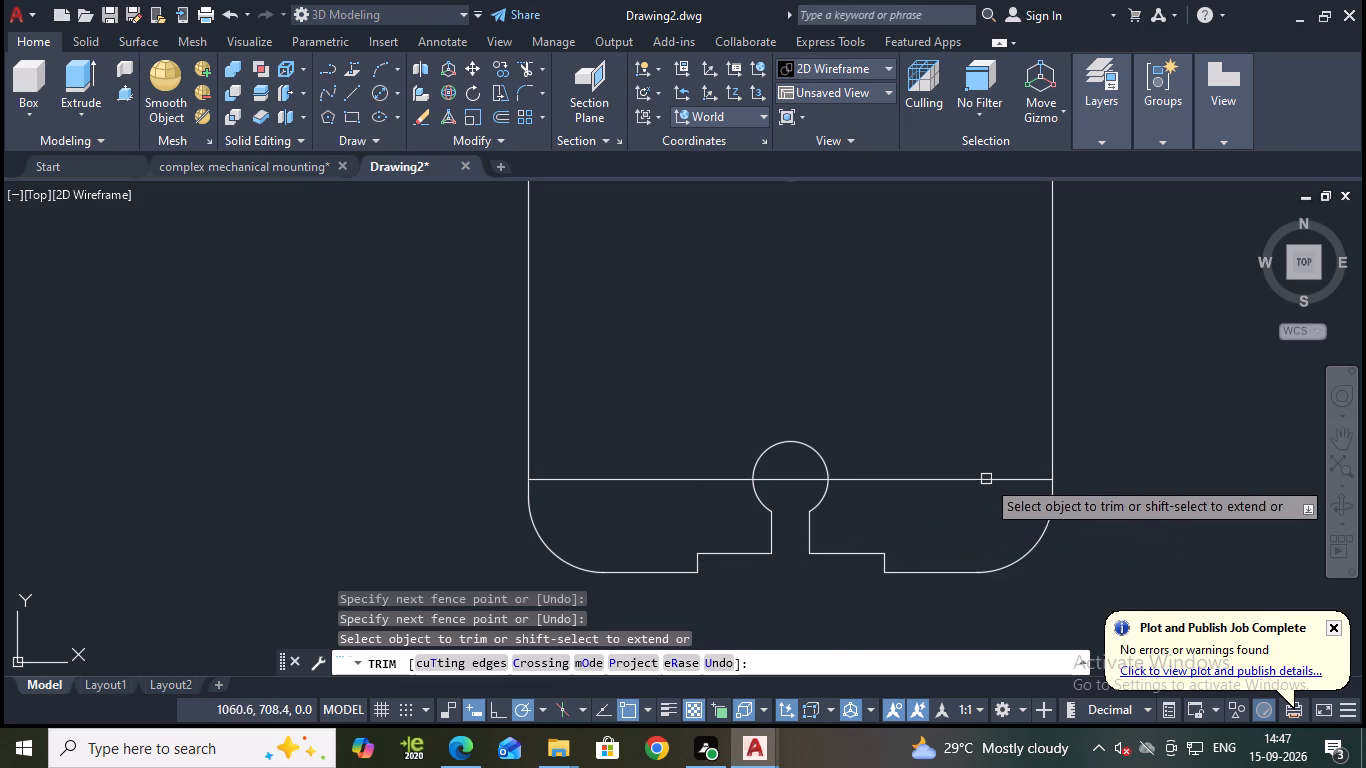
click(934, 477)
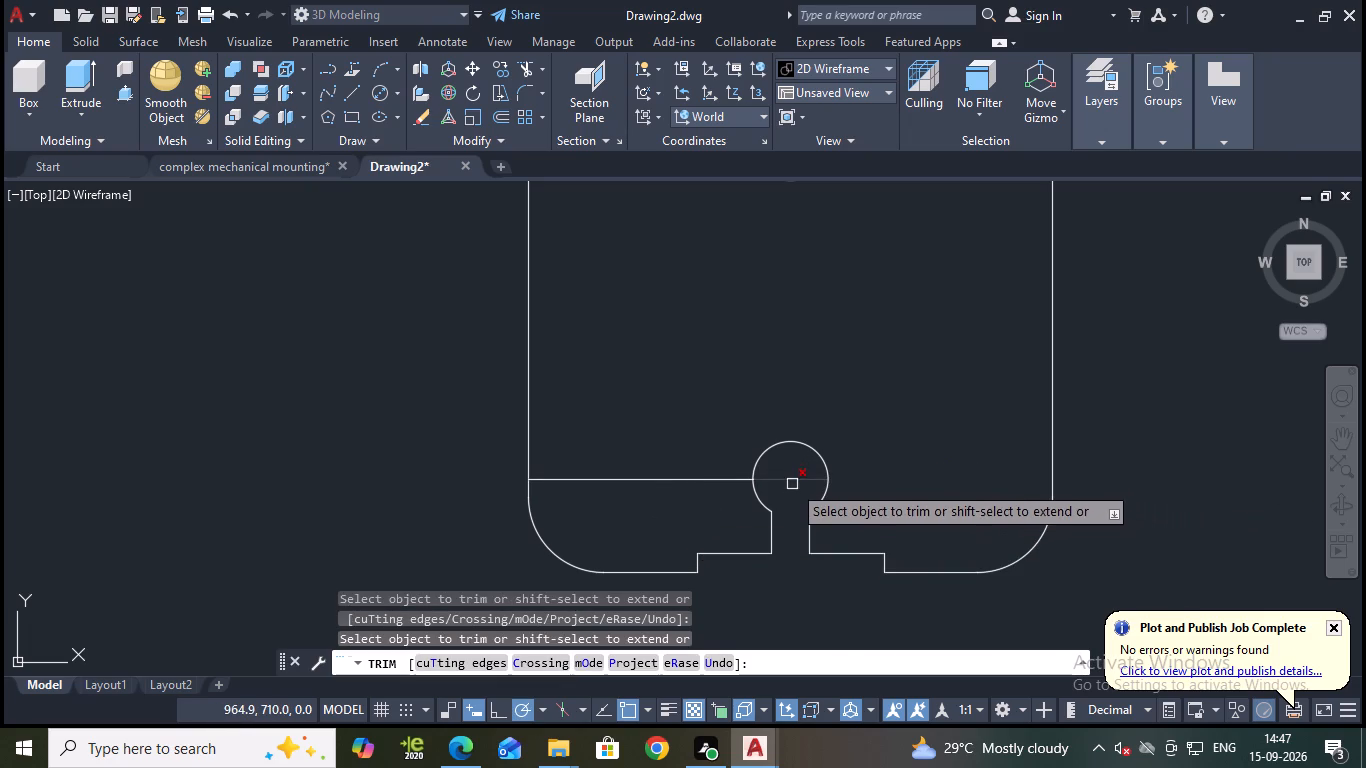
click(792, 484)
click(738, 480)
key(Escape)
Mirror the four bottom recess lines about the horizontal line through the side edges' midpoints, keeping the originals.
scroll(923, 485, down, 1)
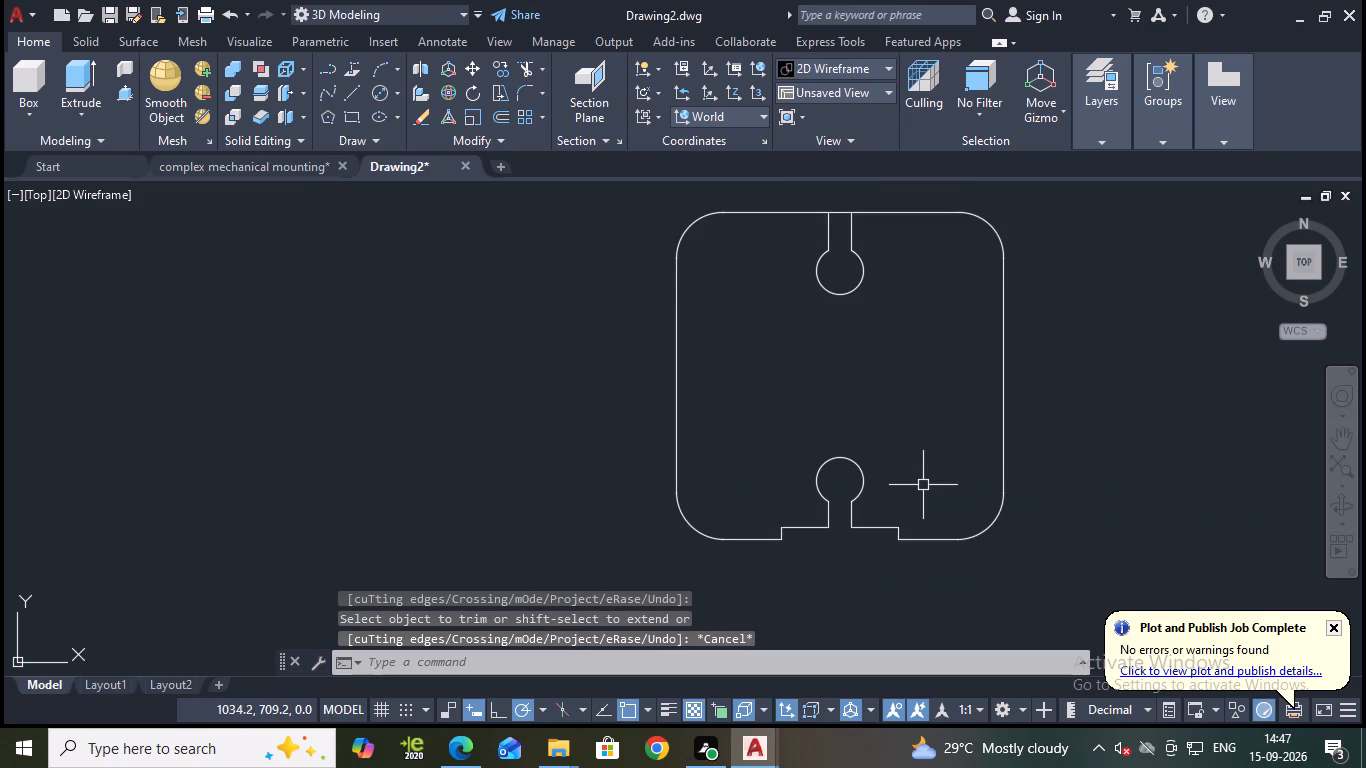
middle_drag(924, 485, 903, 511)
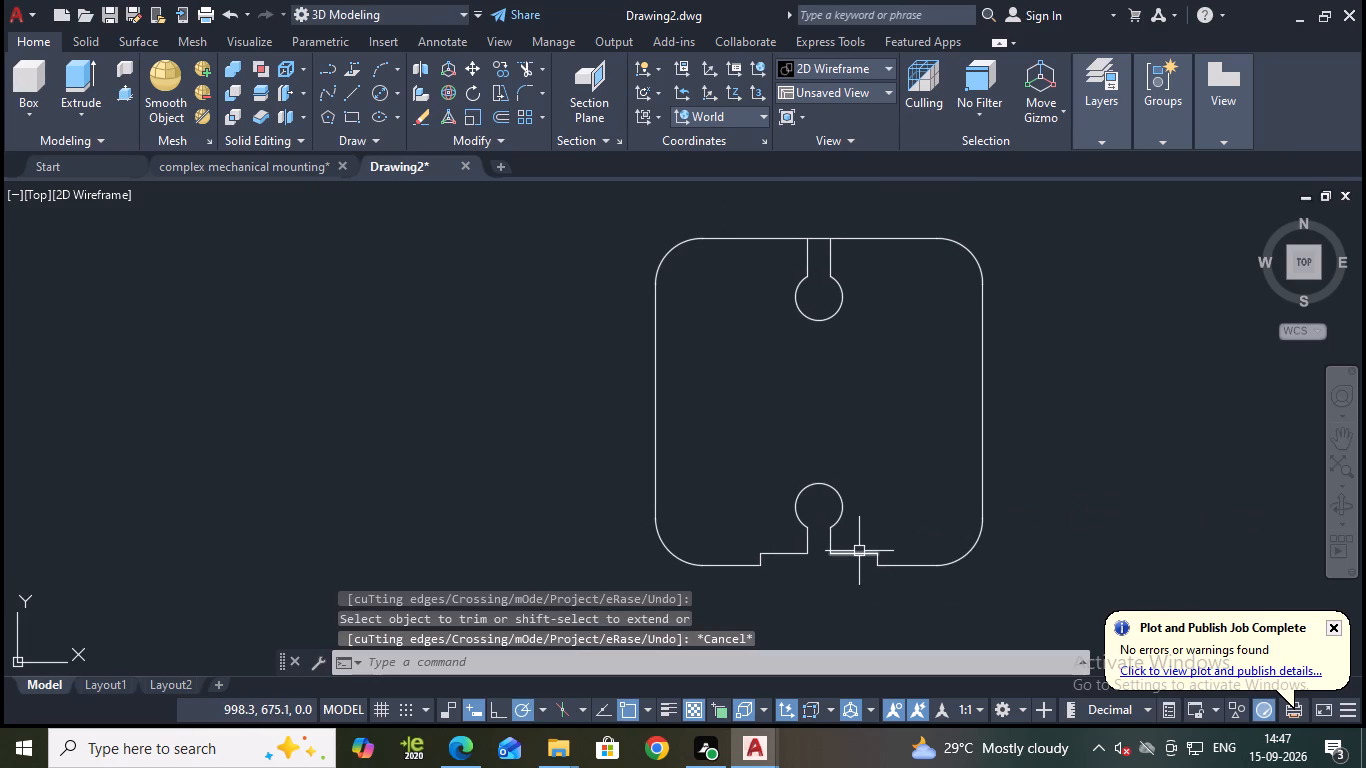
click(859, 551)
click(789, 555)
scroll(764, 574, up, 3)
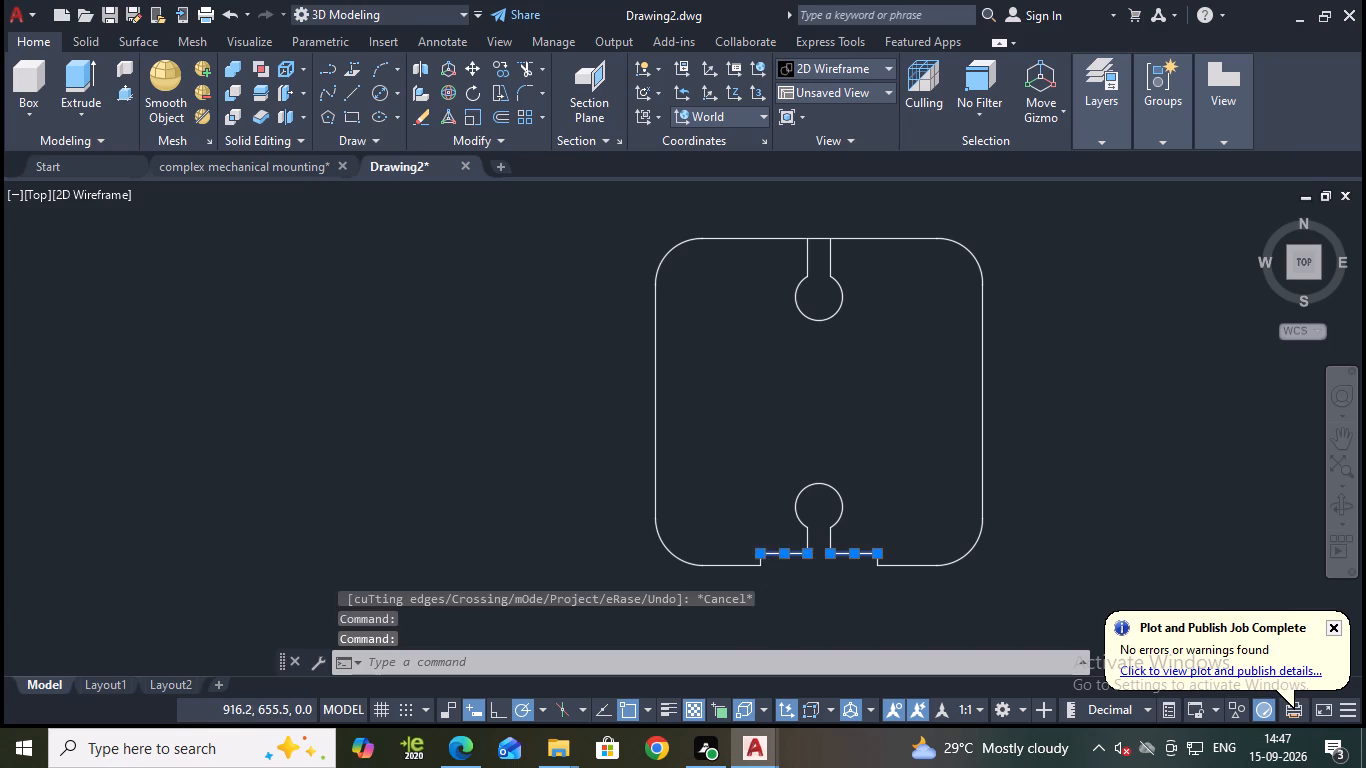
click(738, 526)
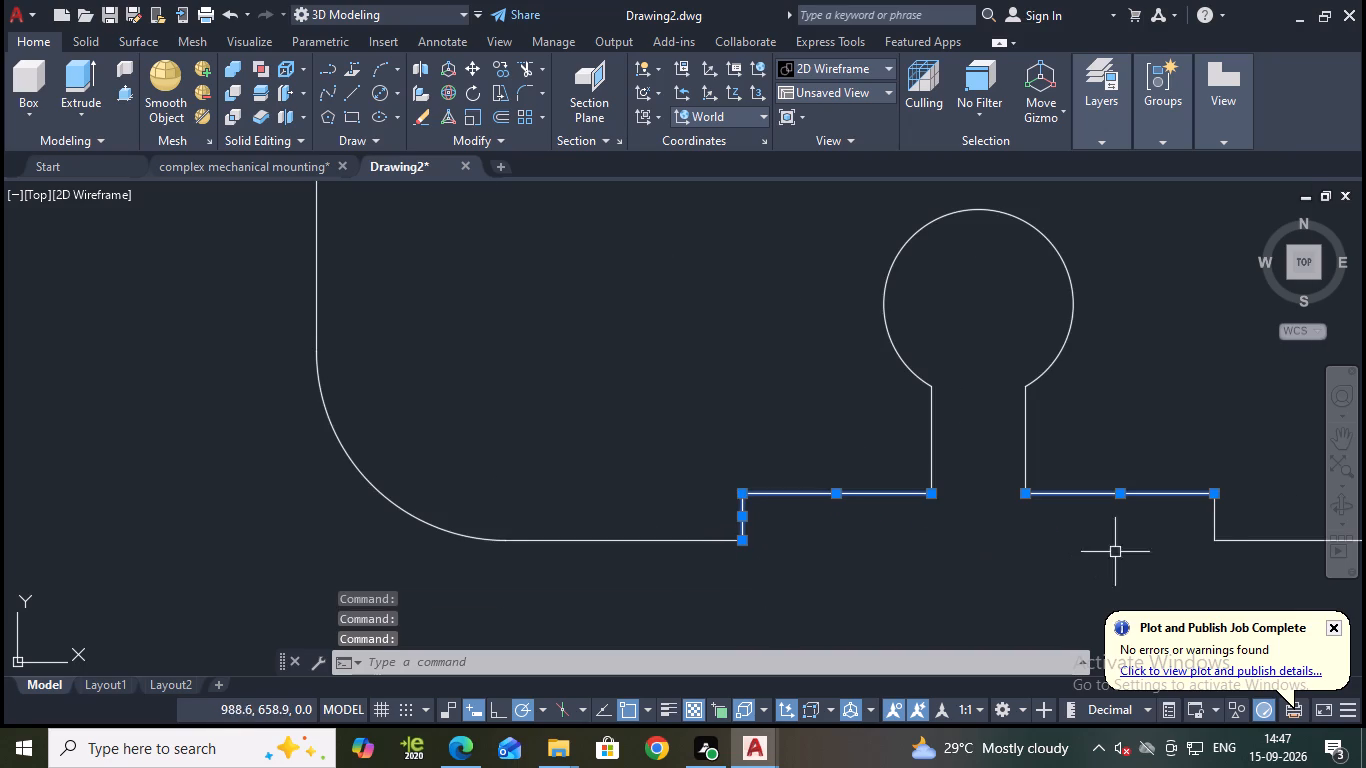
click(1215, 528)
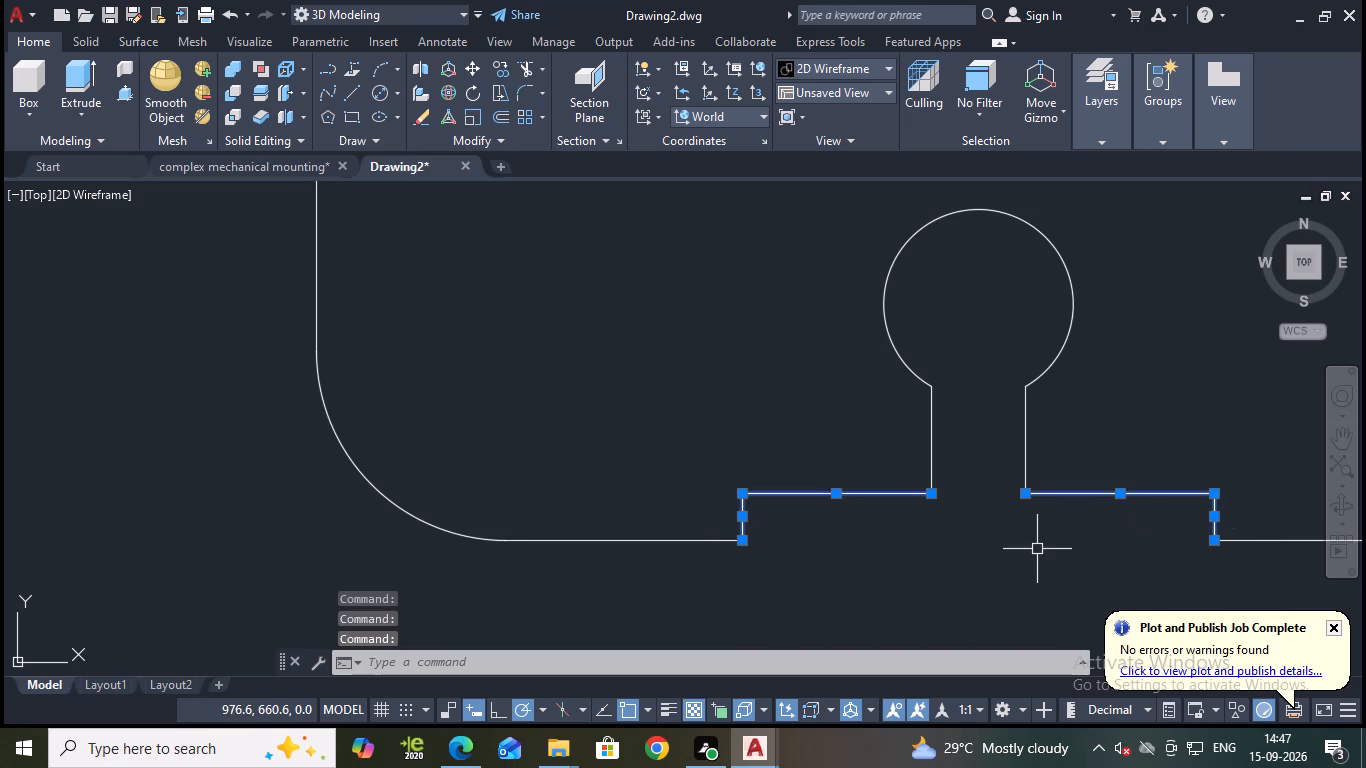
text(mi)
key(Return)
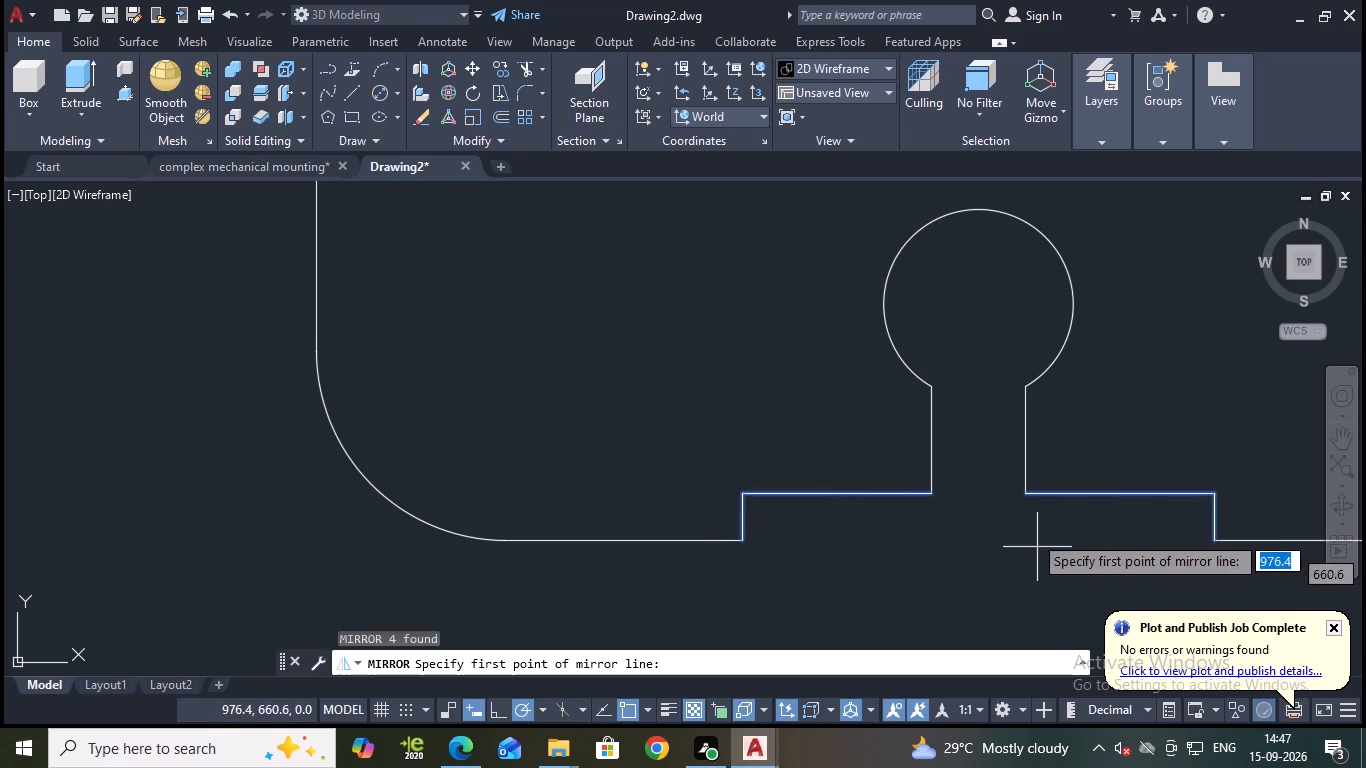
scroll(1035, 445, down, 2)
middle_drag(1053, 432, 996, 522)
scroll(1100, 324, down, 1)
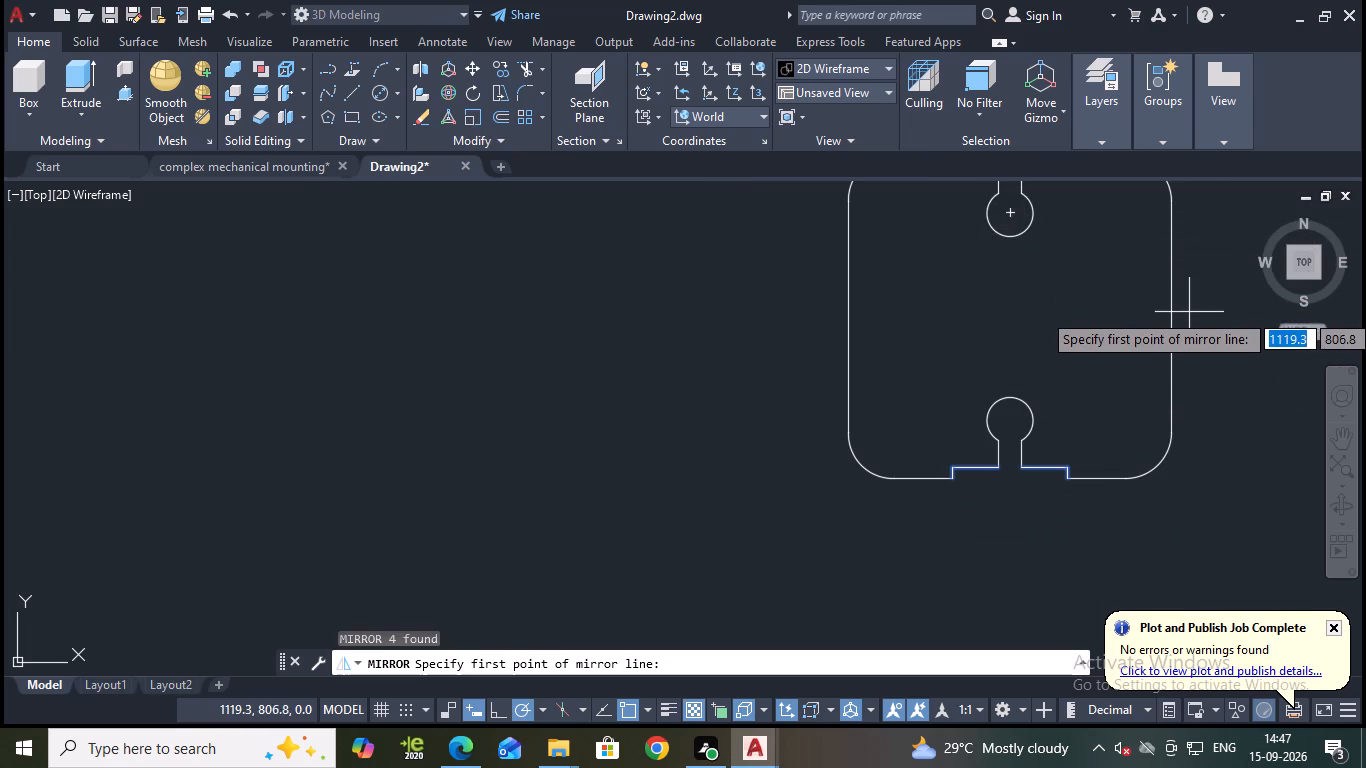
scroll(961, 336, down, 2)
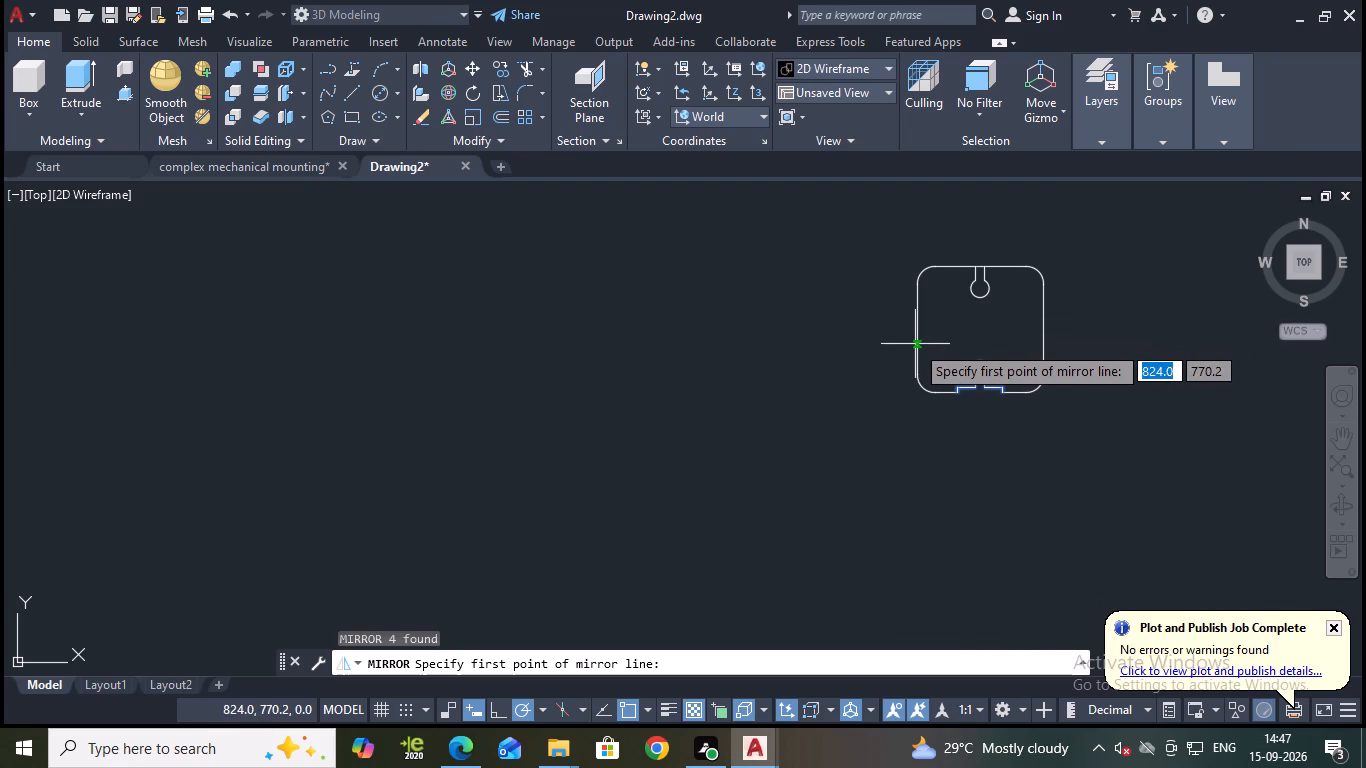
click(914, 326)
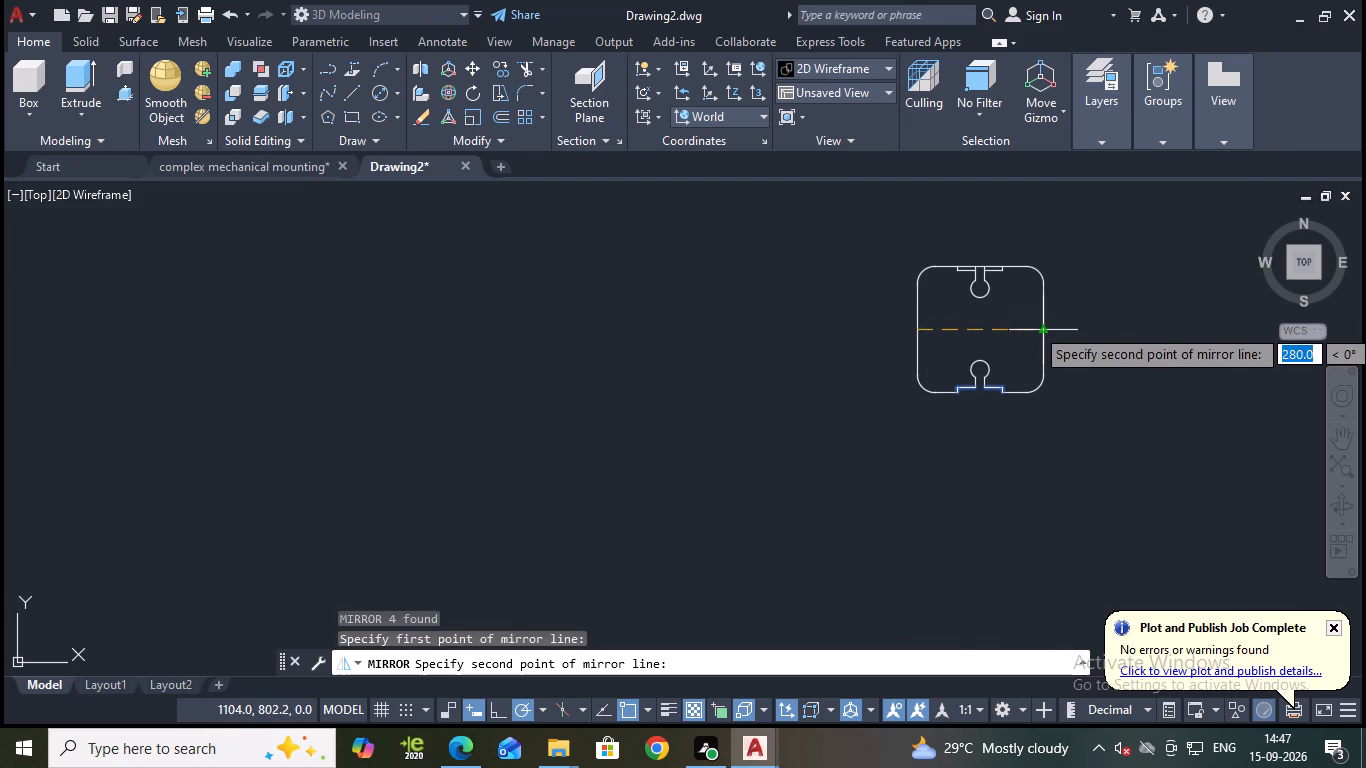
scroll(1043, 327, up, 2)
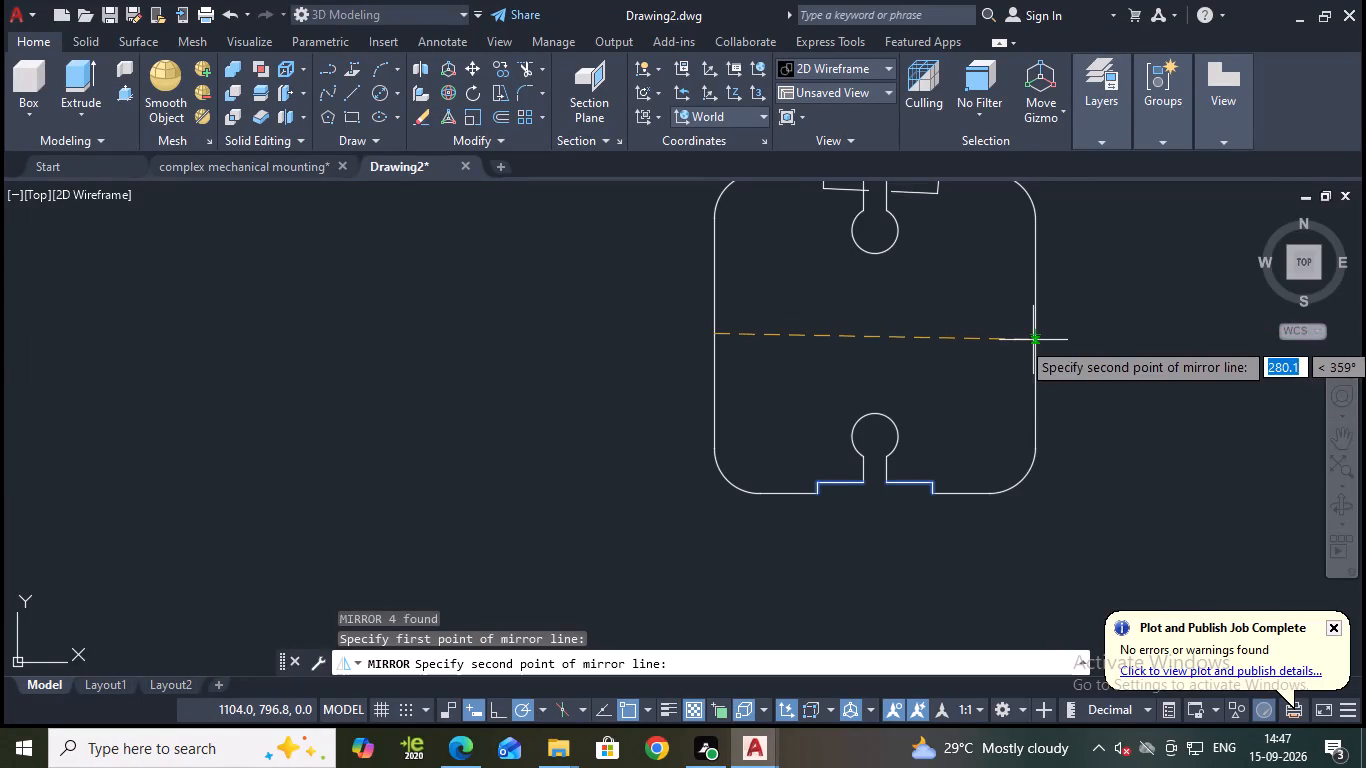
click(1033, 332)
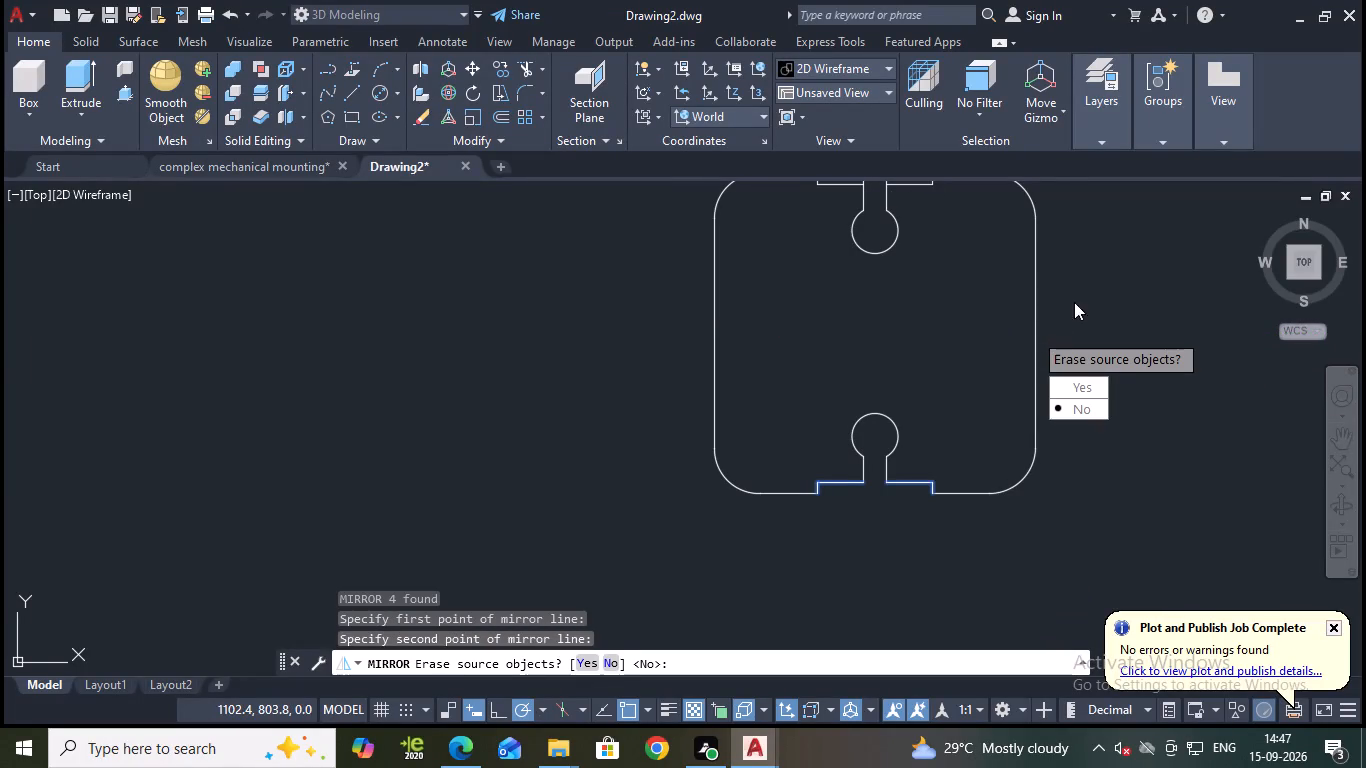
key(Return)
Trim the top edge across the mirrored recess and the keyhole slot's side lines above it to open the top recess.
middle_drag(976, 291, 1006, 314)
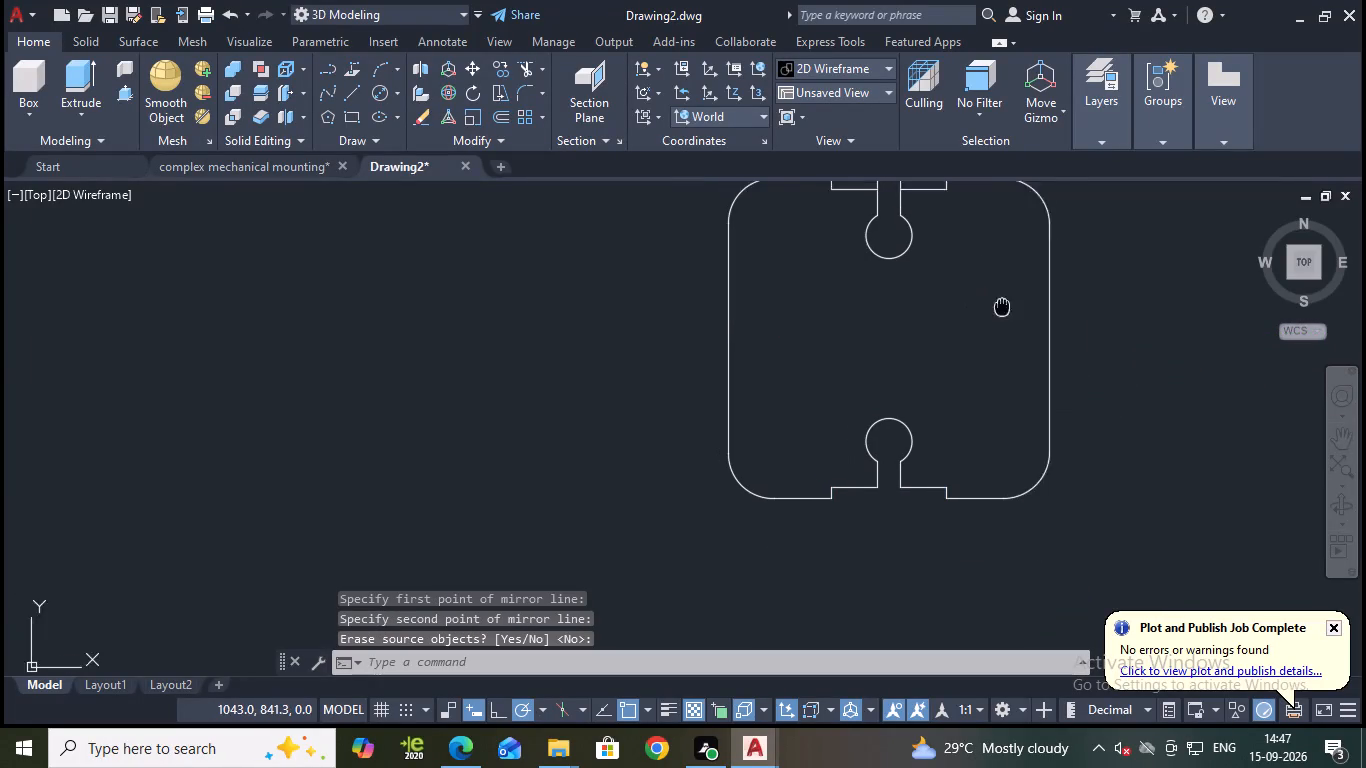
middle_drag(1006, 314, 1020, 360)
scroll(981, 286, up, 2)
middle_drag(986, 287, 1013, 348)
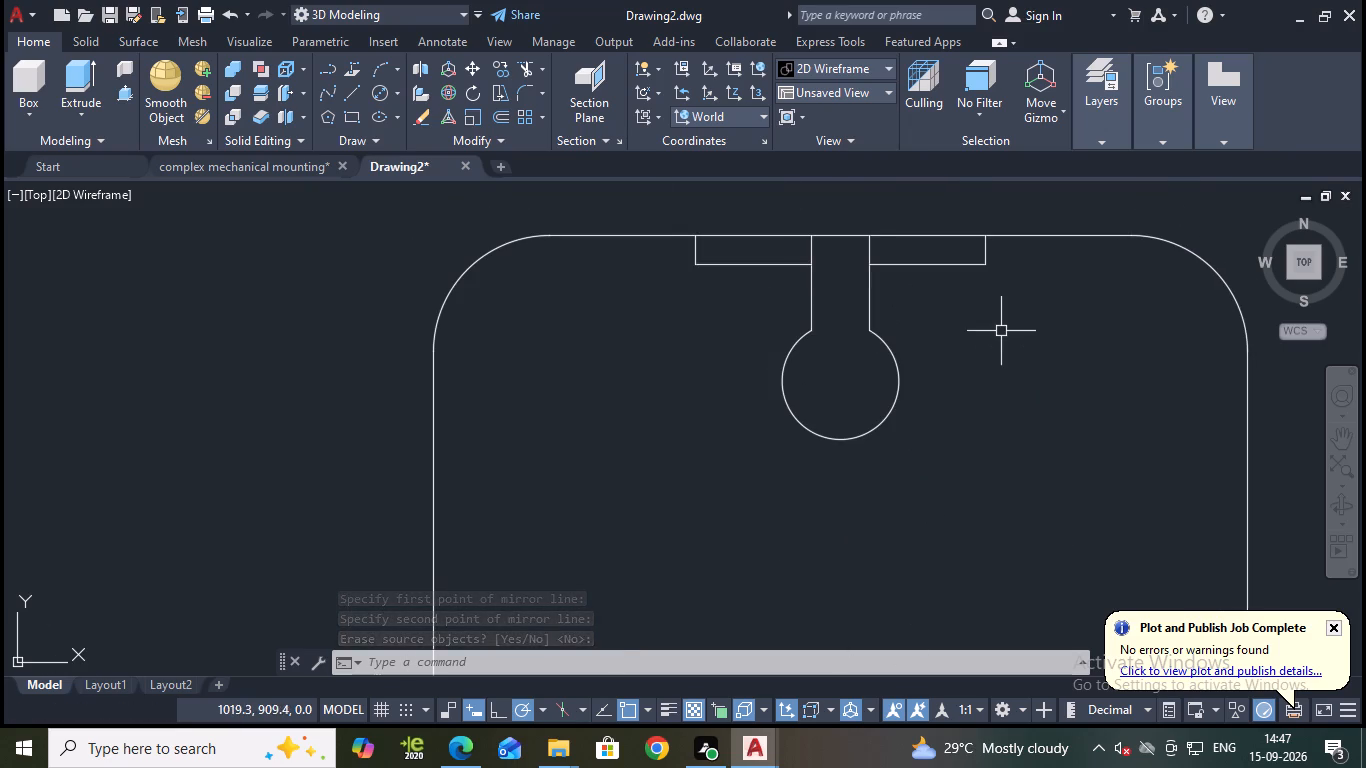
key(Escape)
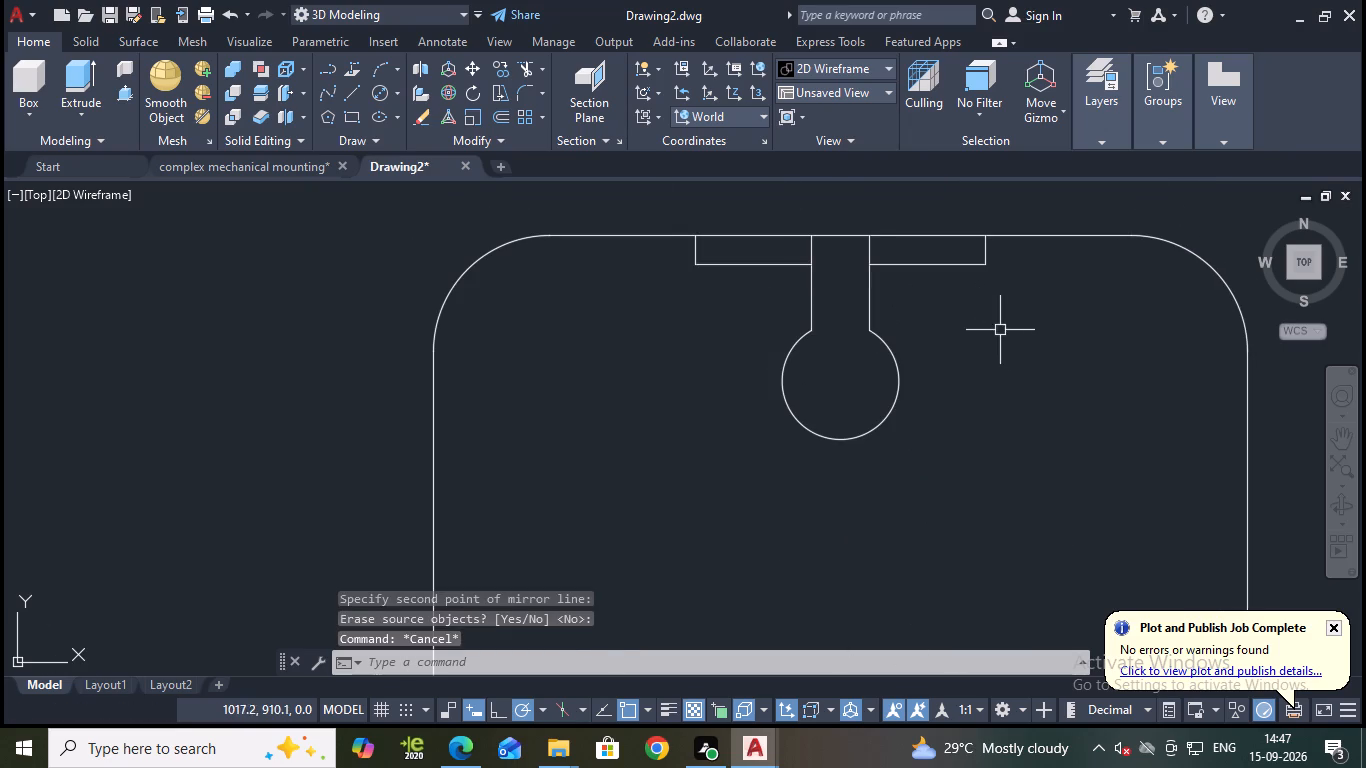
key(t)
key(r)
key(Return)
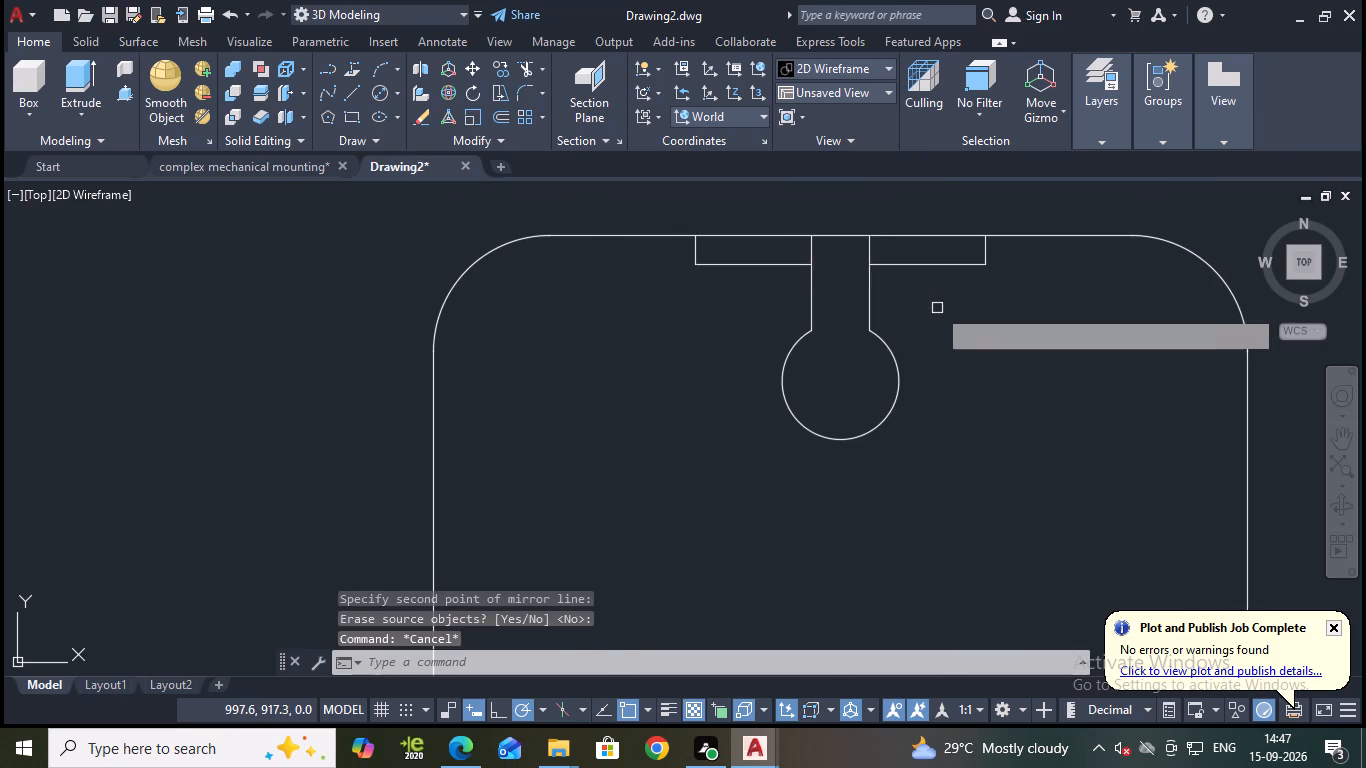
click(744, 233)
click(812, 252)
click(822, 234)
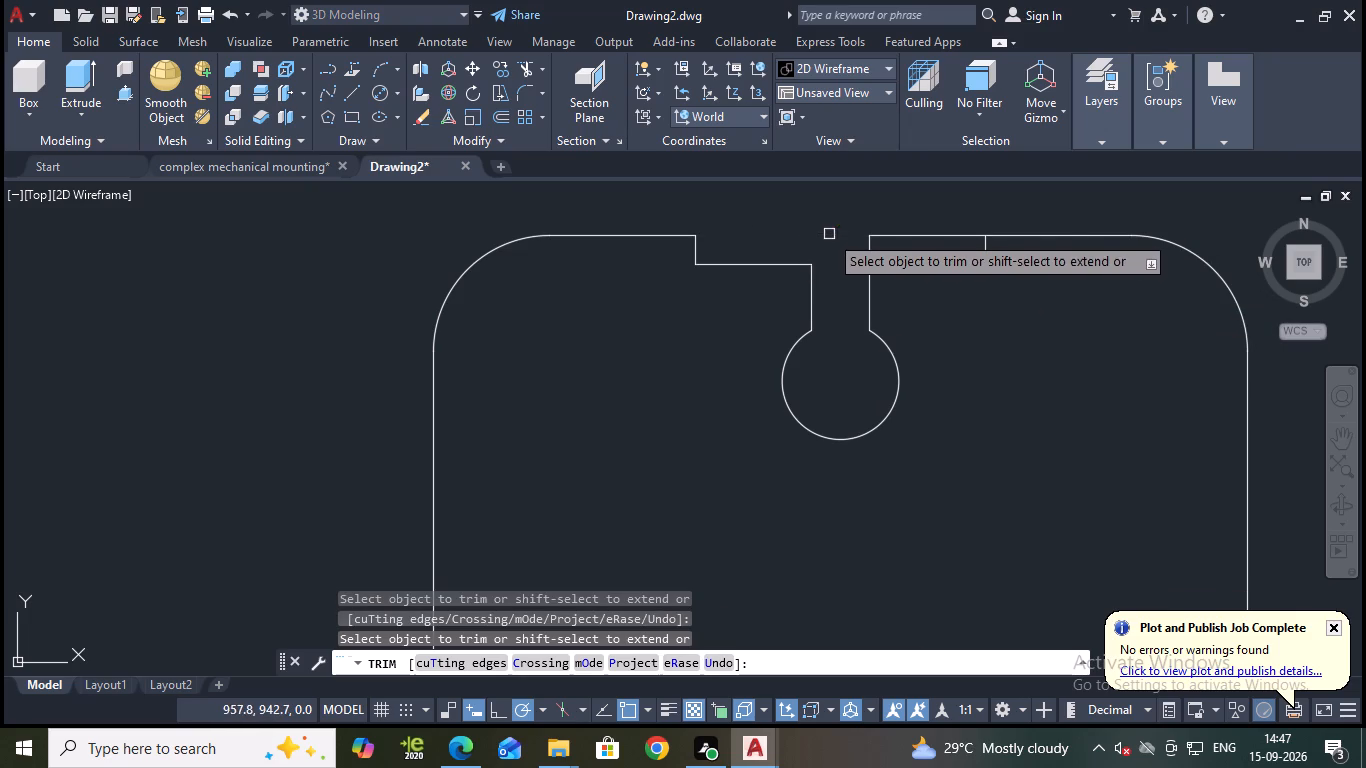
click(868, 249)
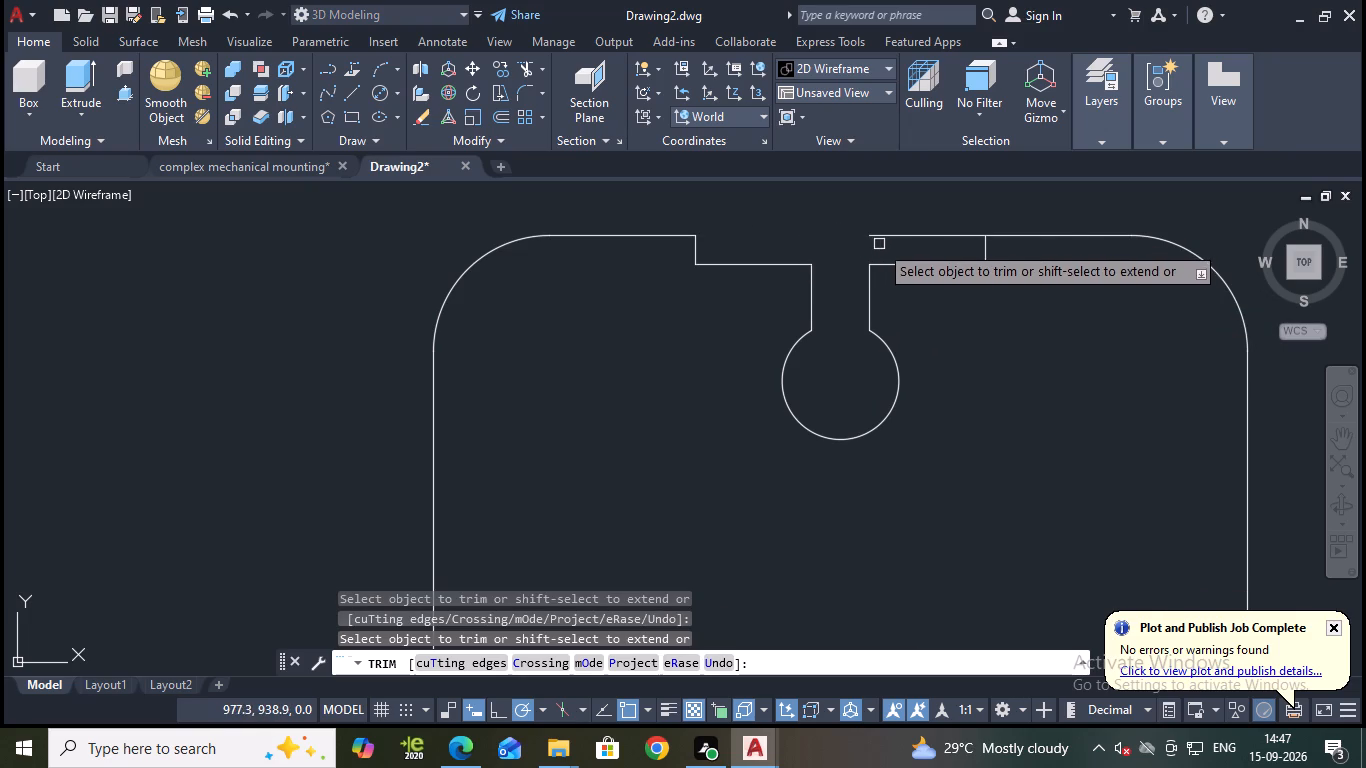
click(889, 237)
scroll(1002, 297, down, 2)
middle_drag(1015, 393, 960, 365)
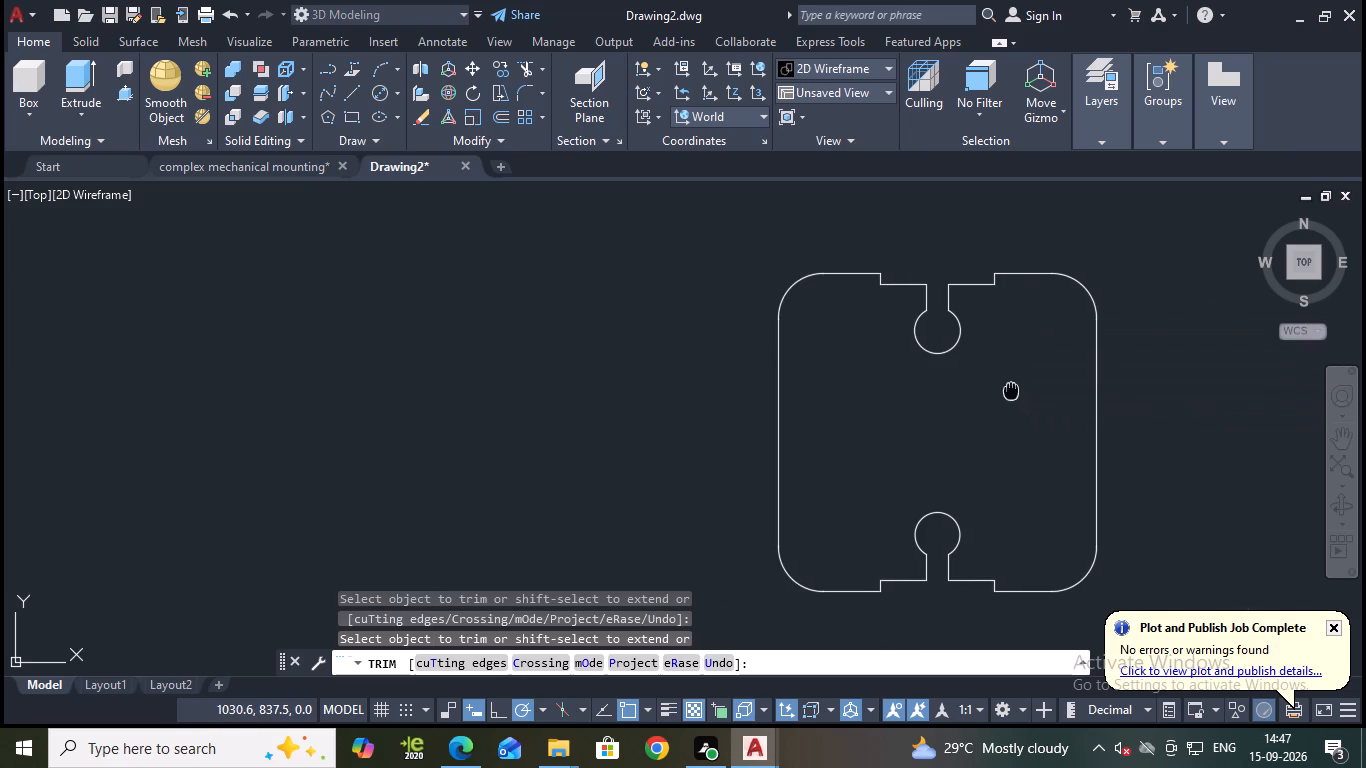
key(Escape)
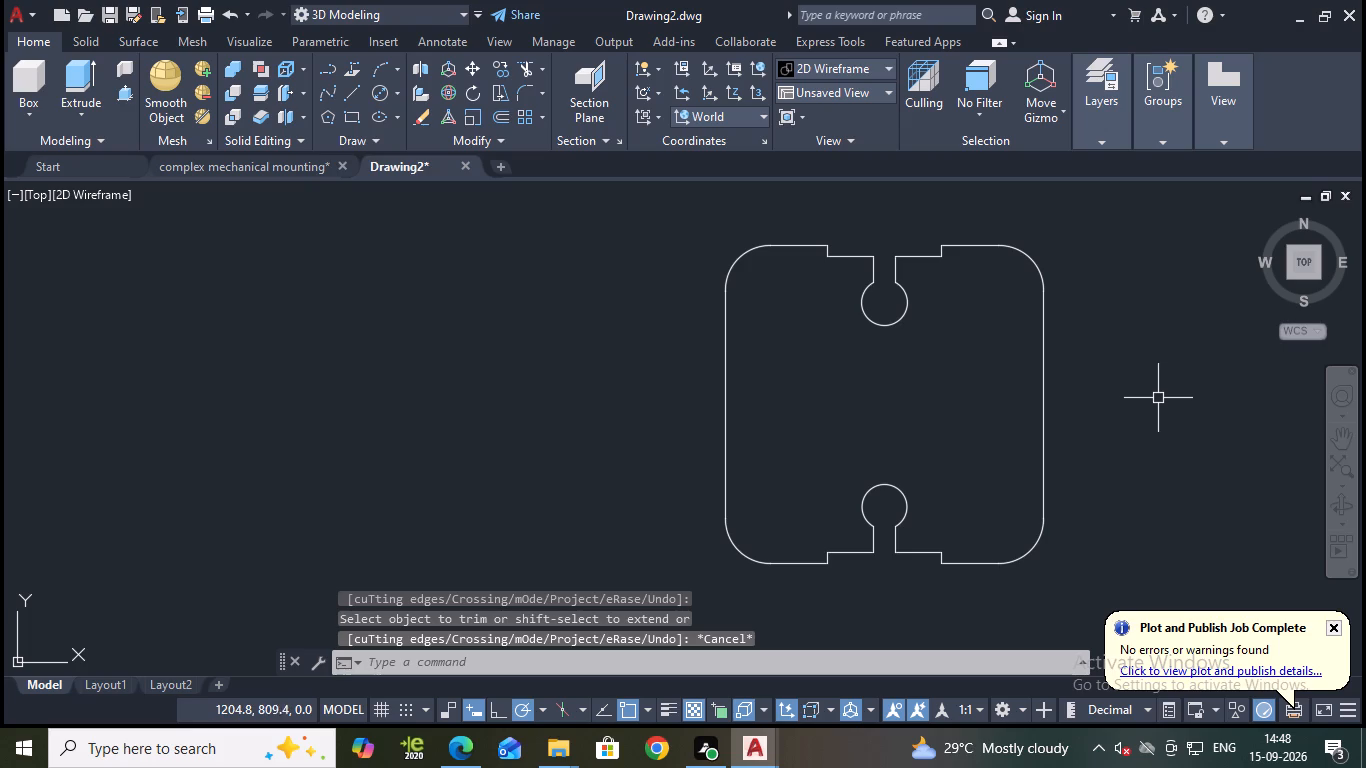
Start saving the drawing and enter the file name "mechanical mounting plate".
key(ctrl+s)
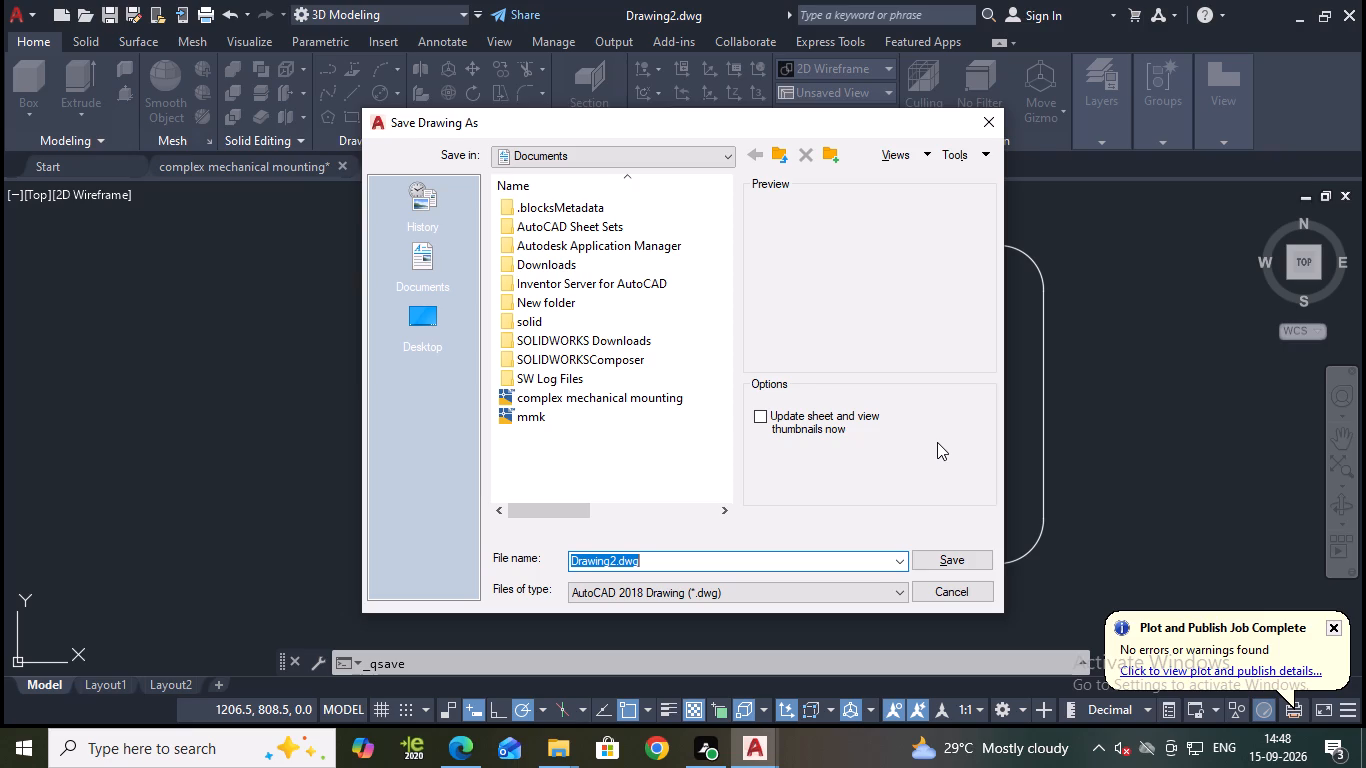
text(mechamn)
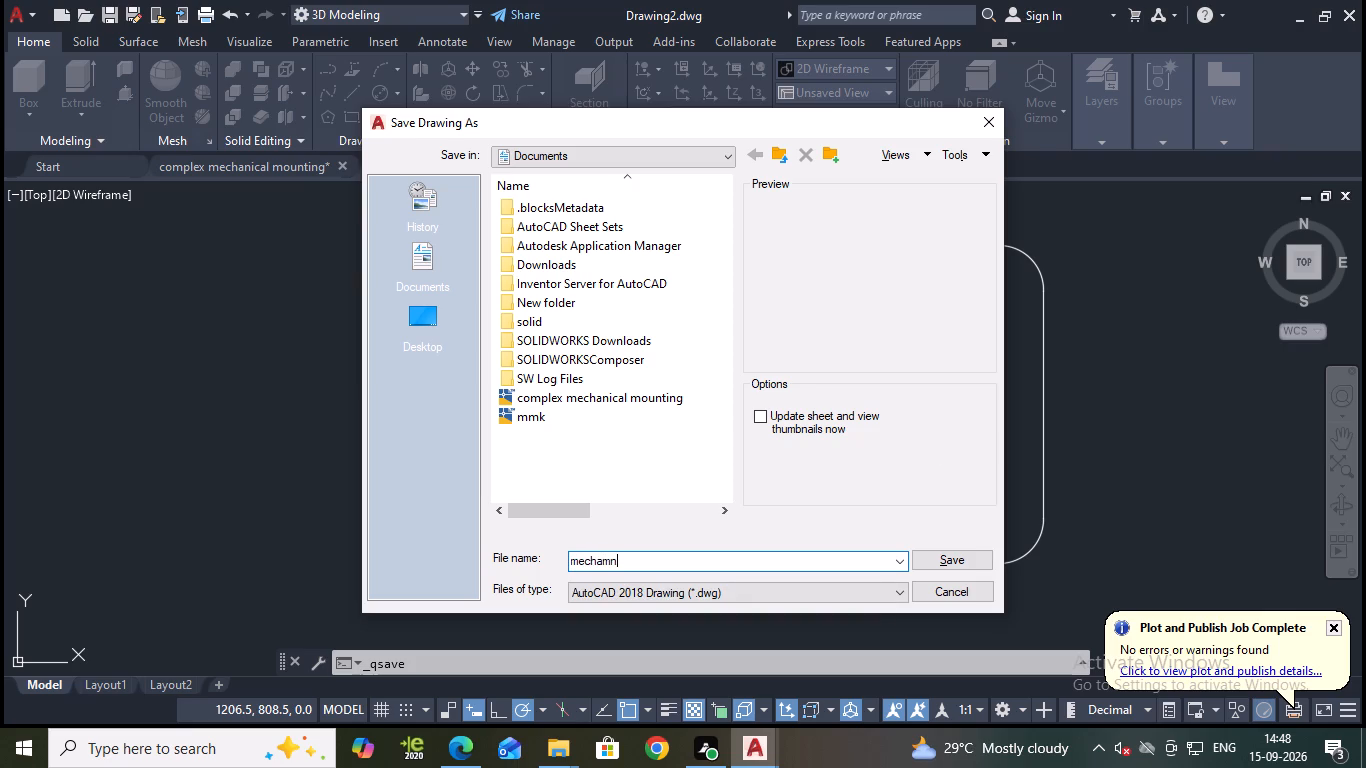
key(BackSpace)
key(BackSpace)
text(nical mounjting)
key(space)
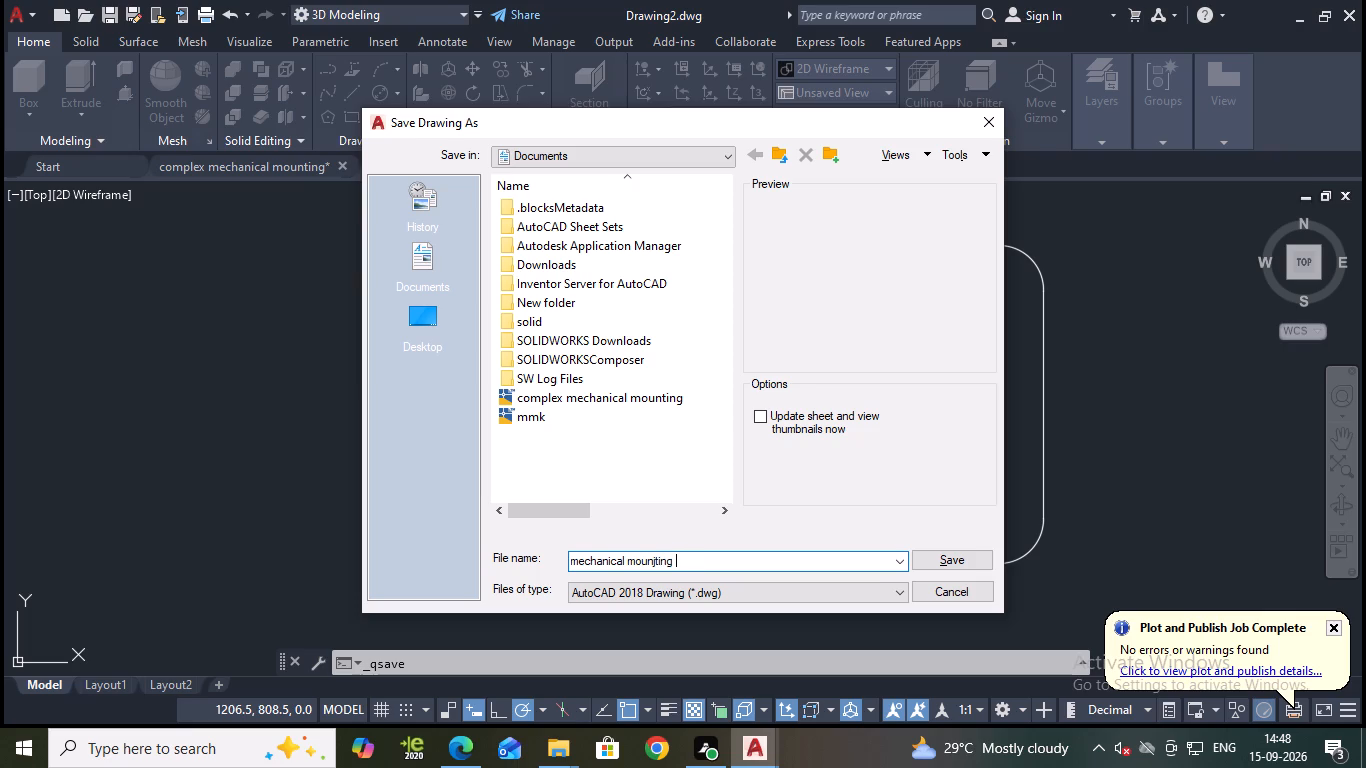
key(Left)
key(Left)
key(Left)
key(Left)
key(BackSpace)
key(BackSpace)
key(t)
key(Right)
key(Right)
key(Right)
key(Right)
key(Left)
key(Left)
key(Right)
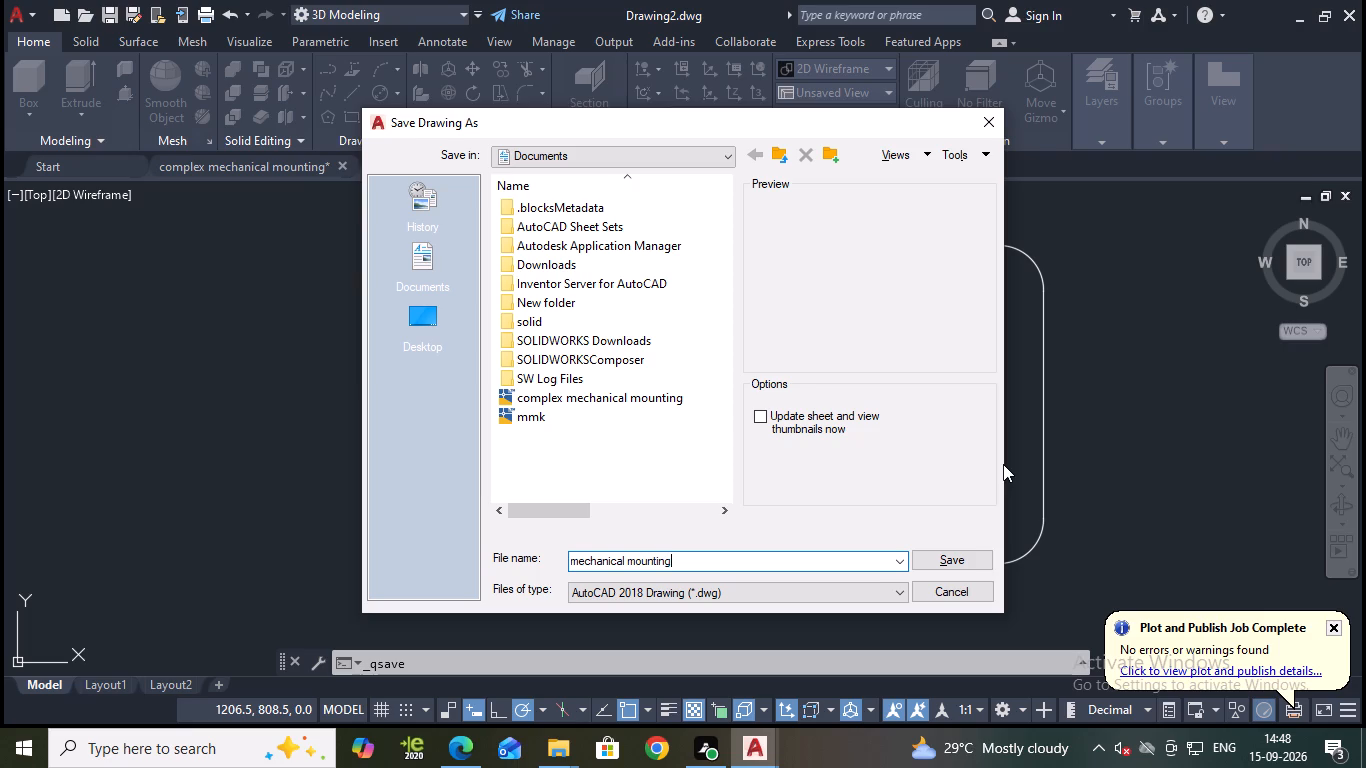
key(Right)
text(plate)
Extend the file name with "/flange with symmetrical four-lobed profile" directly after "plate".
key(slash)
key(f)
text(lsnge)
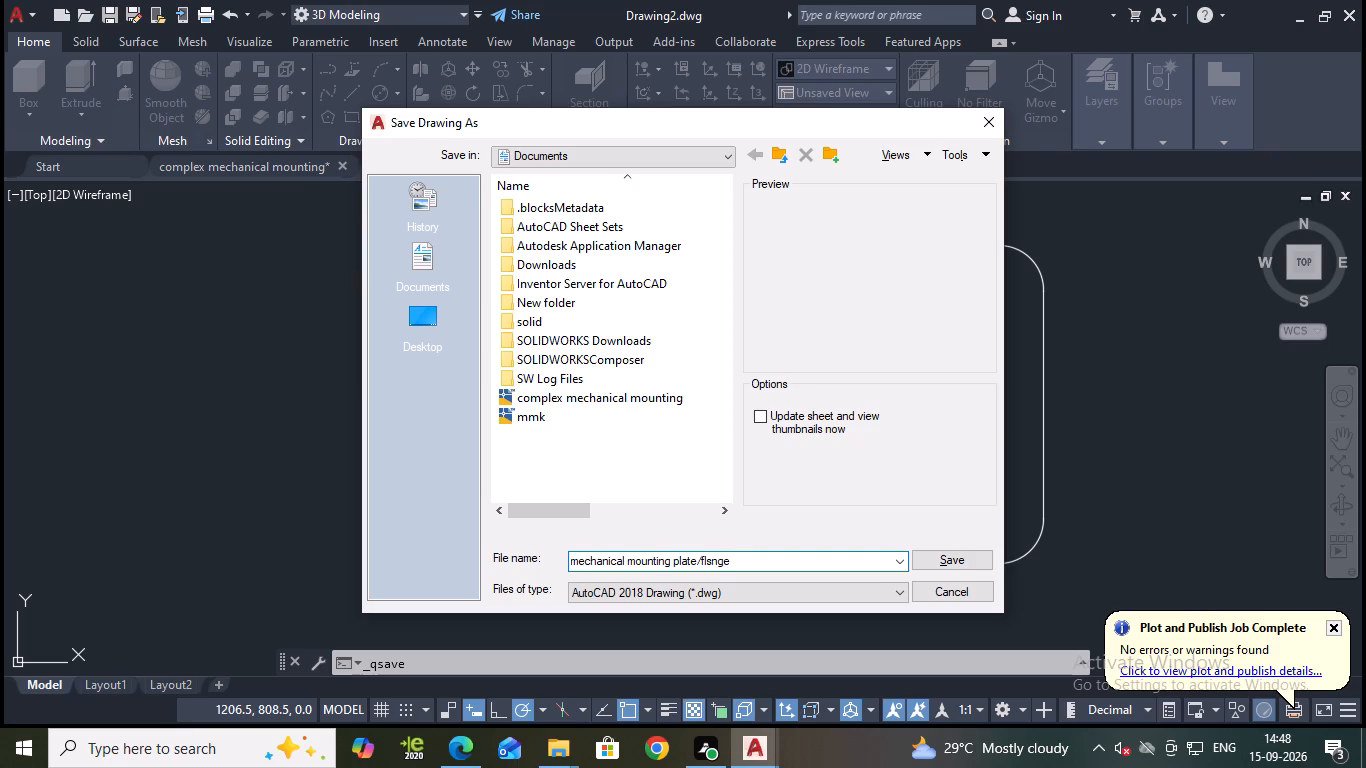
key(BackSpace)
key(BackSpace)
key(BackSpace)
key(BackSpace)
text(ange with)
key(space)
text(symm)
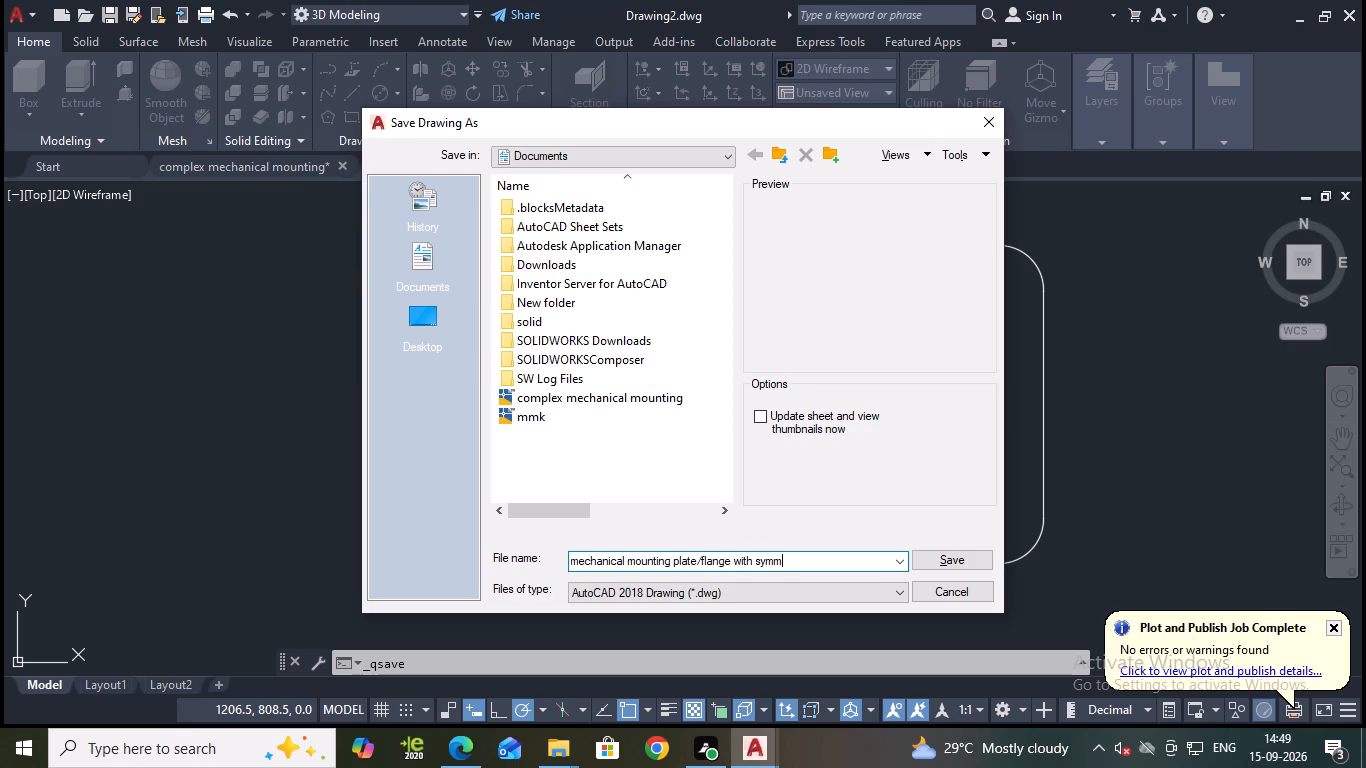
text(etrical)
key(space)
text(four)
key(space)
key(minus)
text(lobed)
key(space)
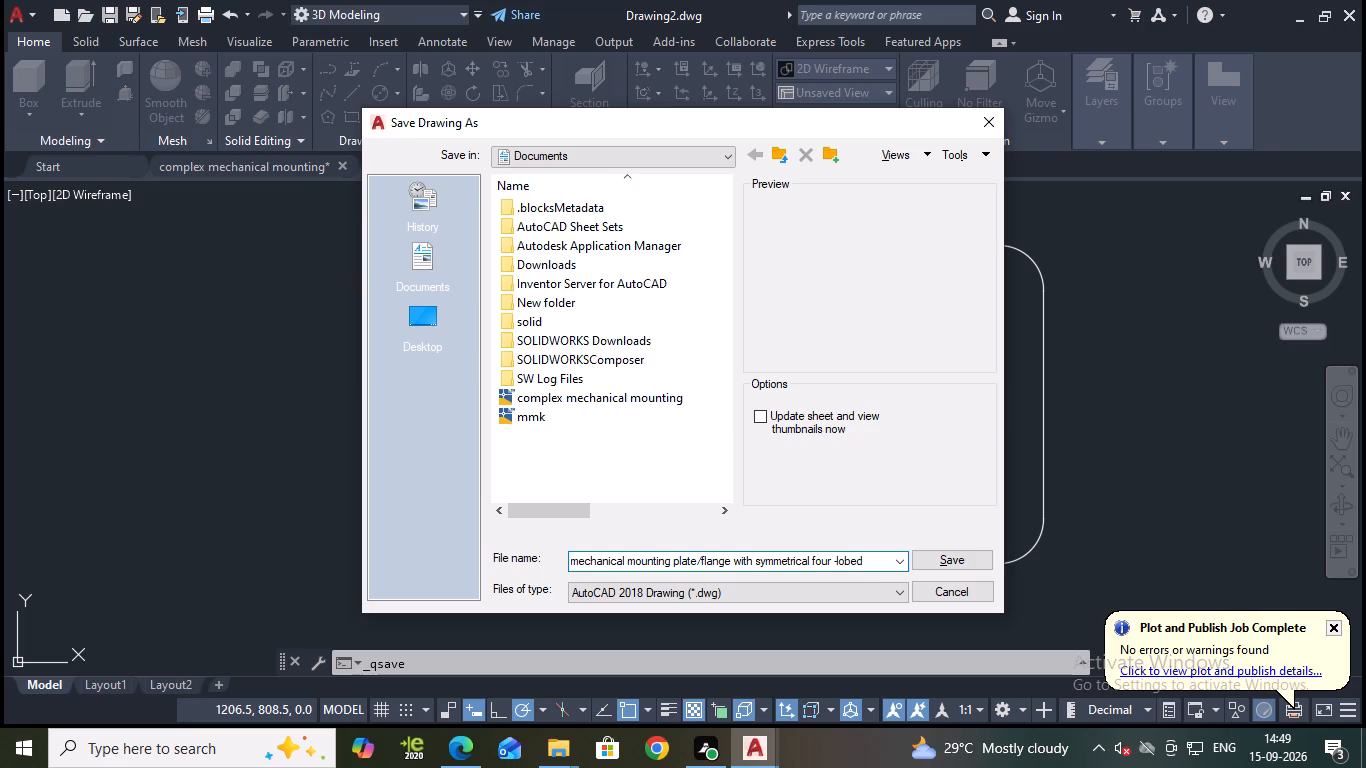
text(profi)
text(le)
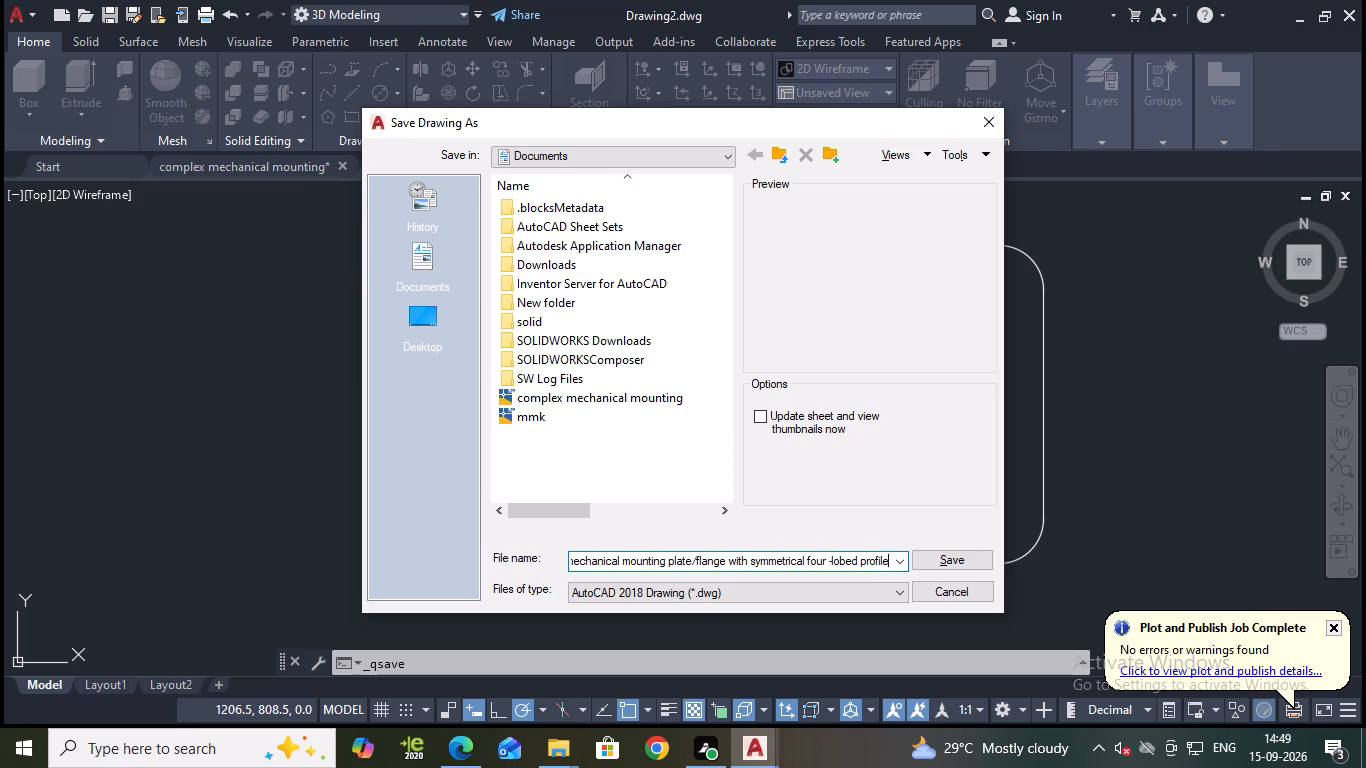
click(831, 566)
key(BackSpace)
key(BackSpace)
key(minus)
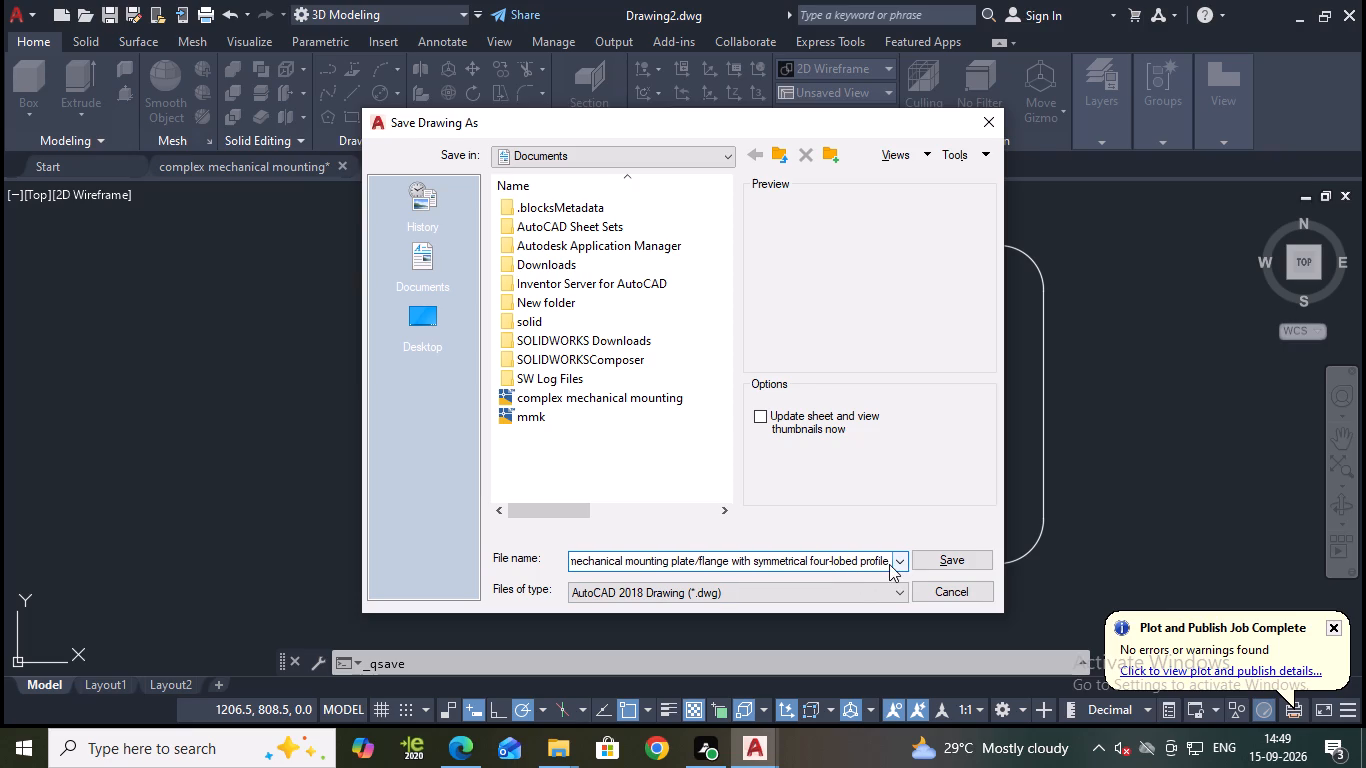
Copy the complete file name for reuse and try to save the drawing in the Documents folder.
drag(889, 564, 822, 572)
click(840, 557)
drag(886, 563, 585, 580)
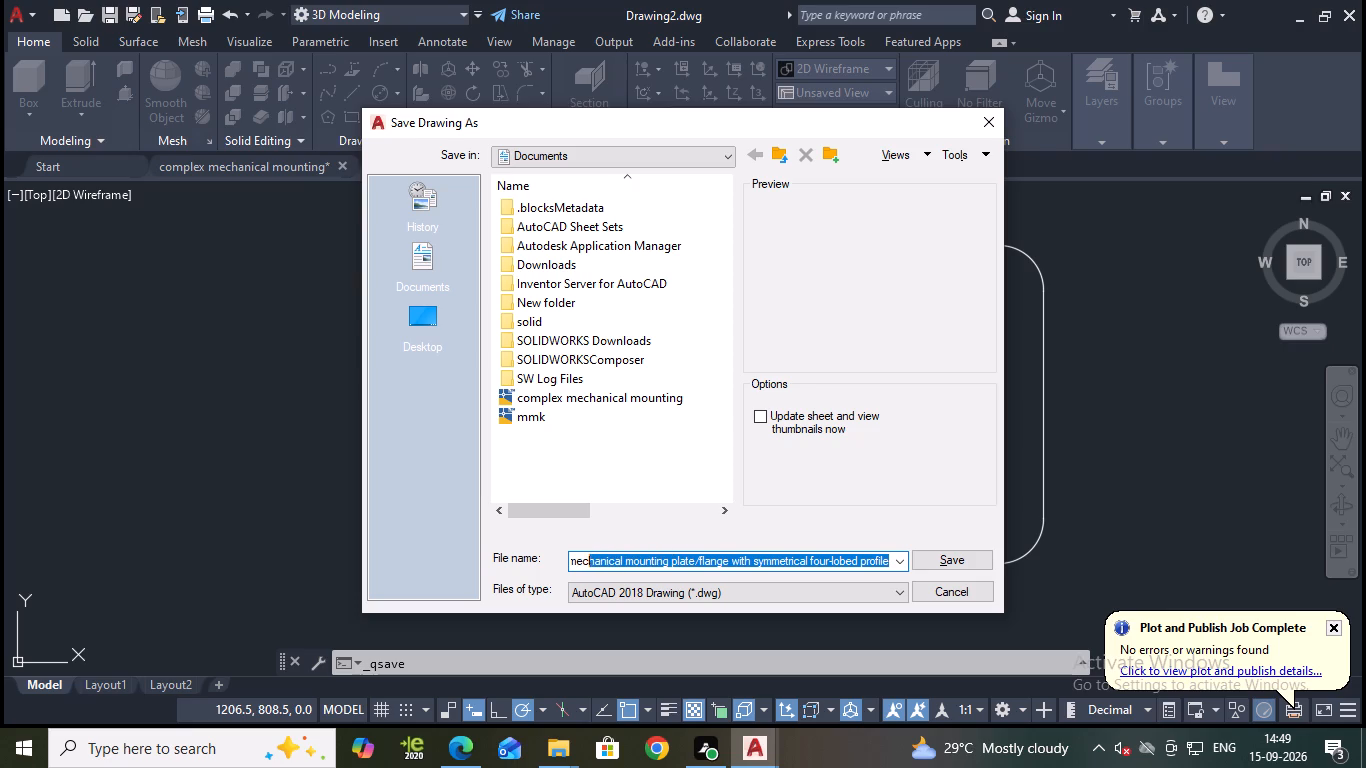
drag(585, 580, 563, 579)
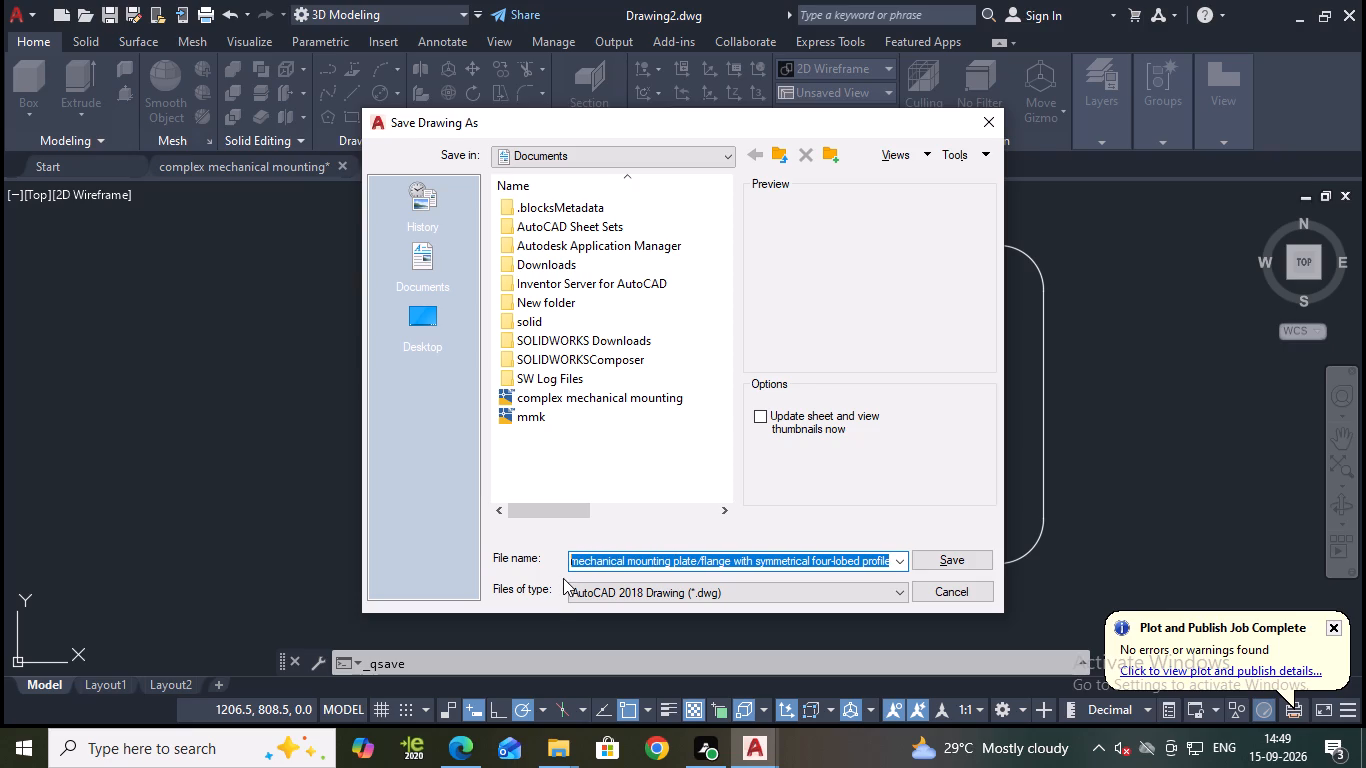
key(ctrl+c)
click(949, 563)
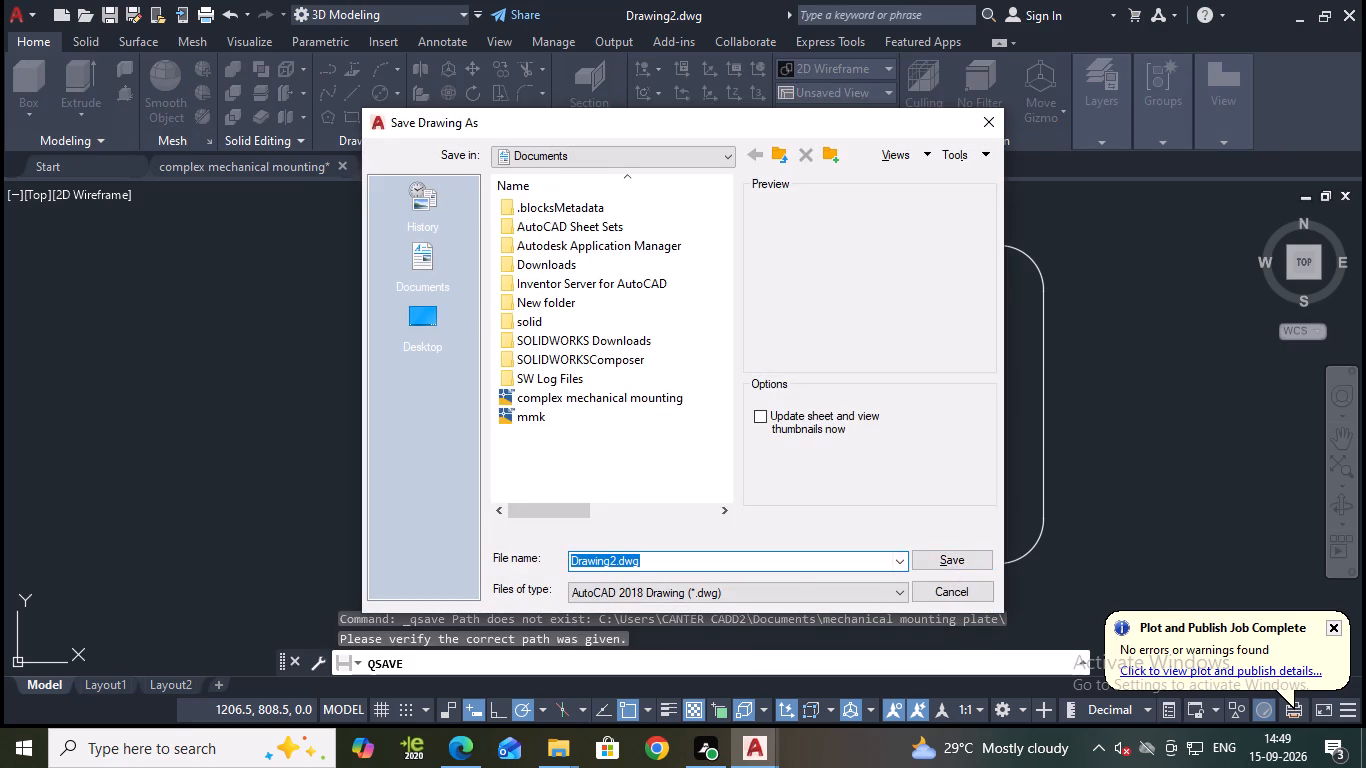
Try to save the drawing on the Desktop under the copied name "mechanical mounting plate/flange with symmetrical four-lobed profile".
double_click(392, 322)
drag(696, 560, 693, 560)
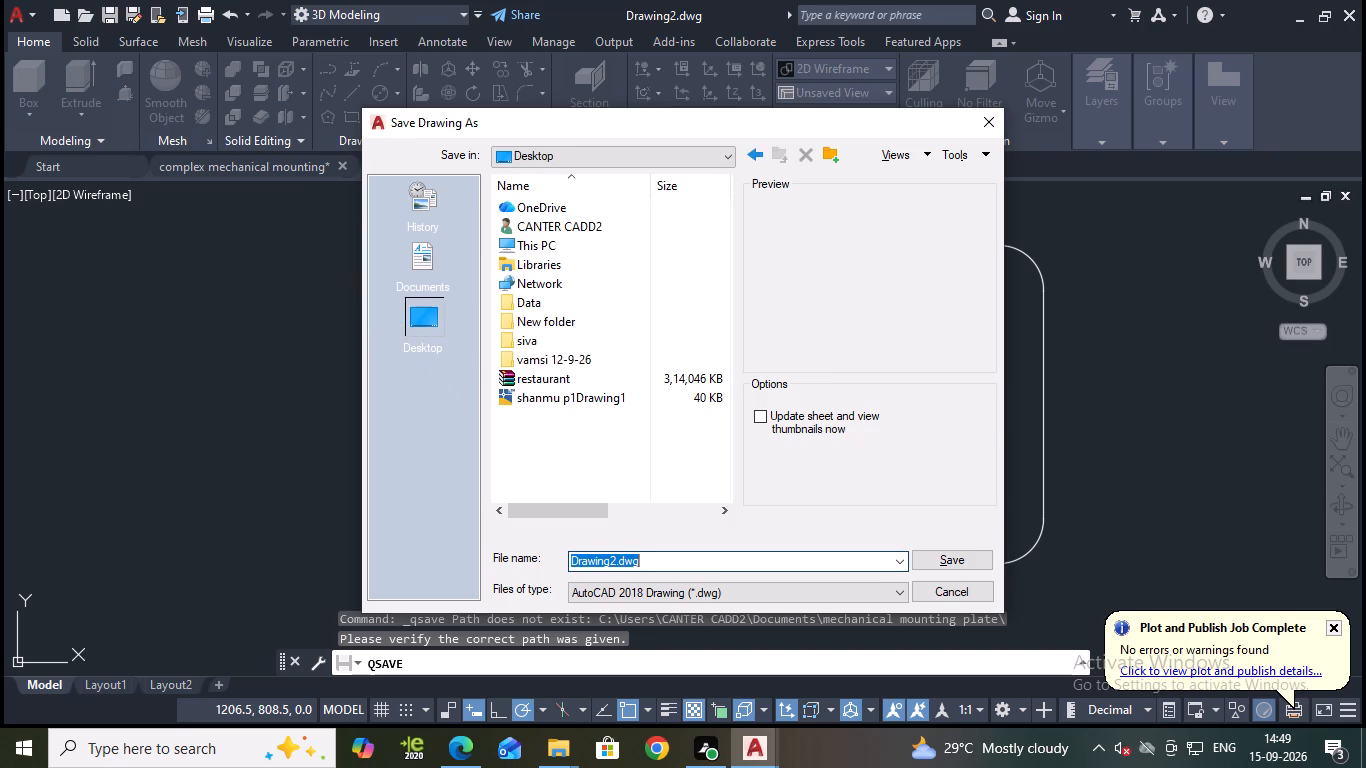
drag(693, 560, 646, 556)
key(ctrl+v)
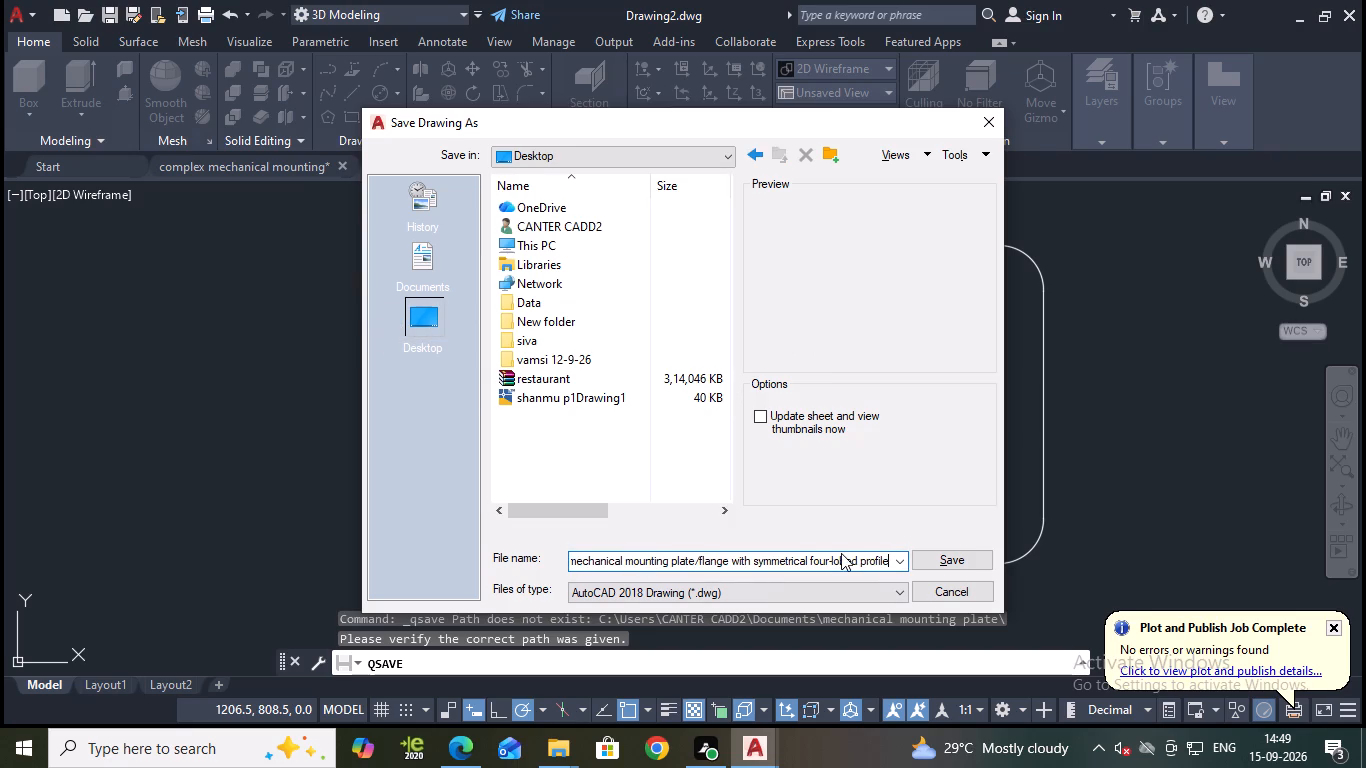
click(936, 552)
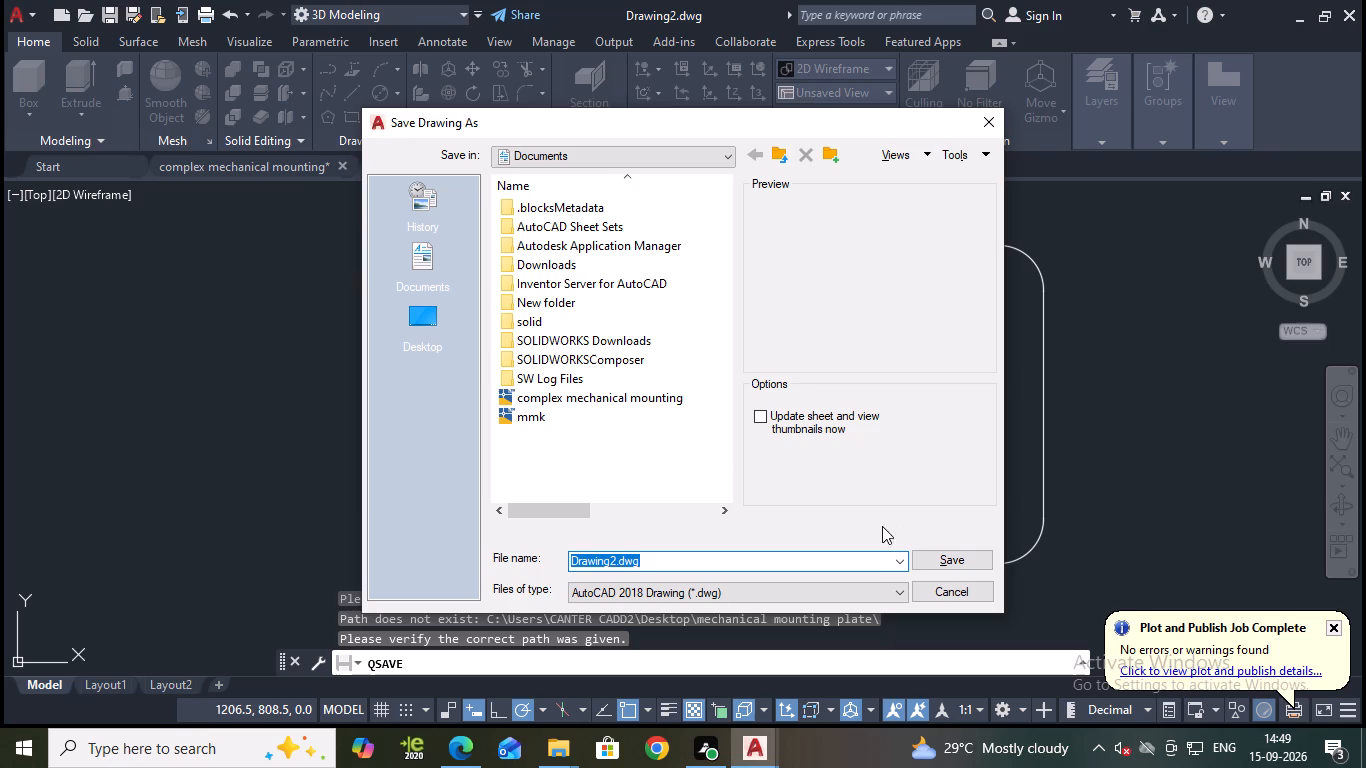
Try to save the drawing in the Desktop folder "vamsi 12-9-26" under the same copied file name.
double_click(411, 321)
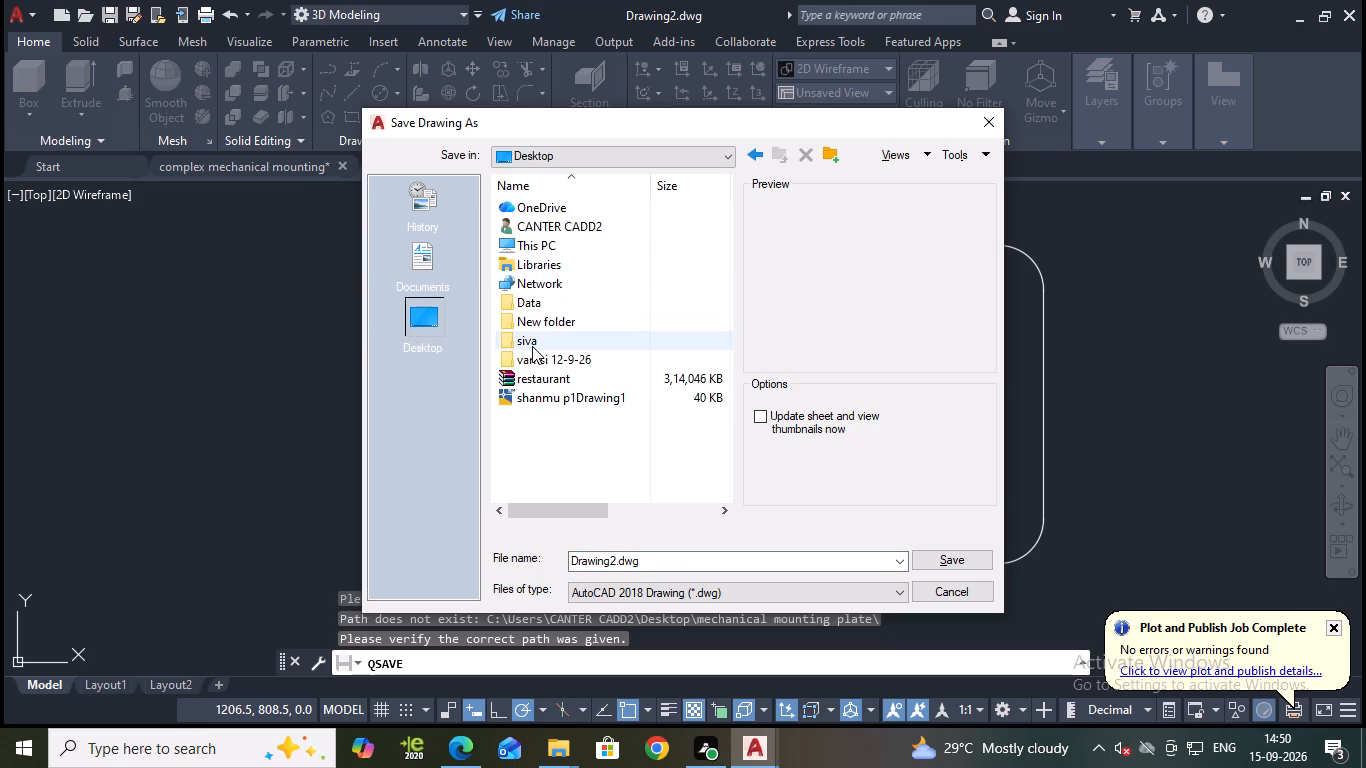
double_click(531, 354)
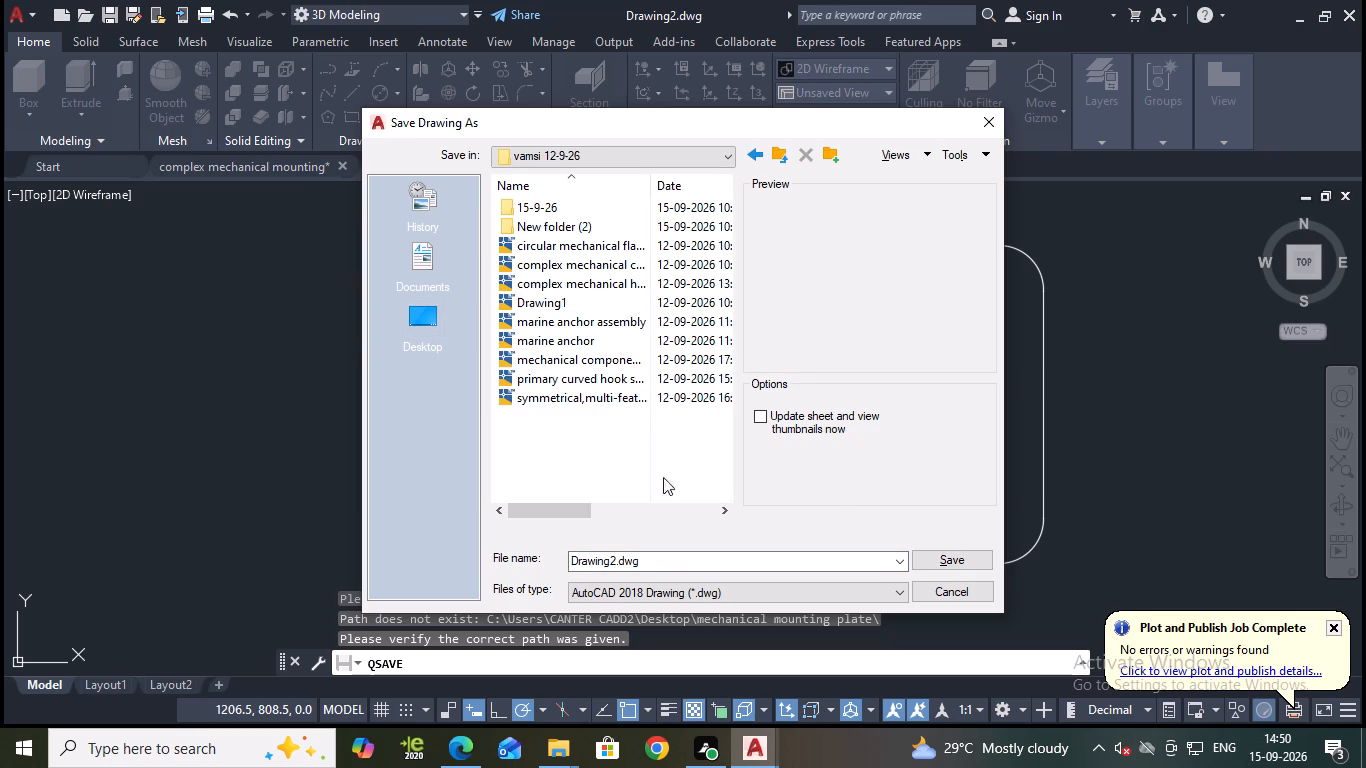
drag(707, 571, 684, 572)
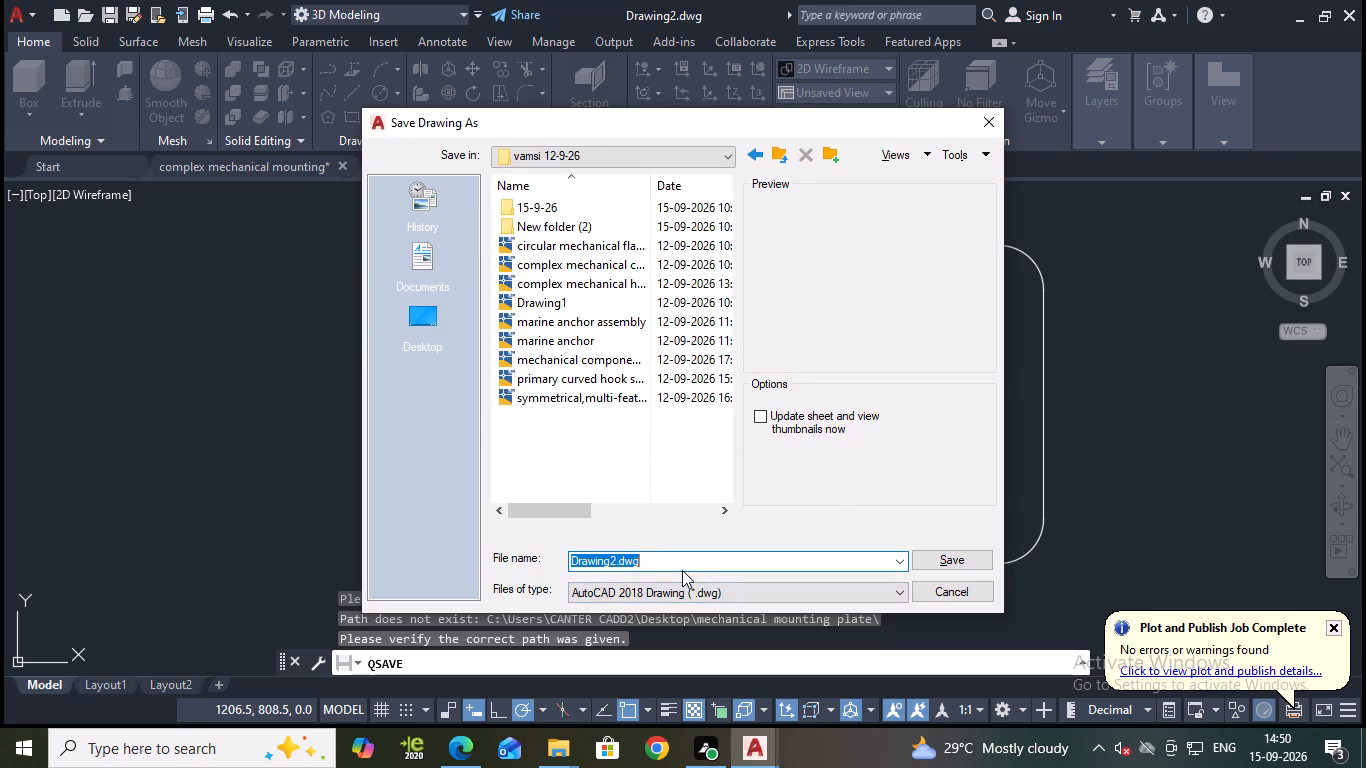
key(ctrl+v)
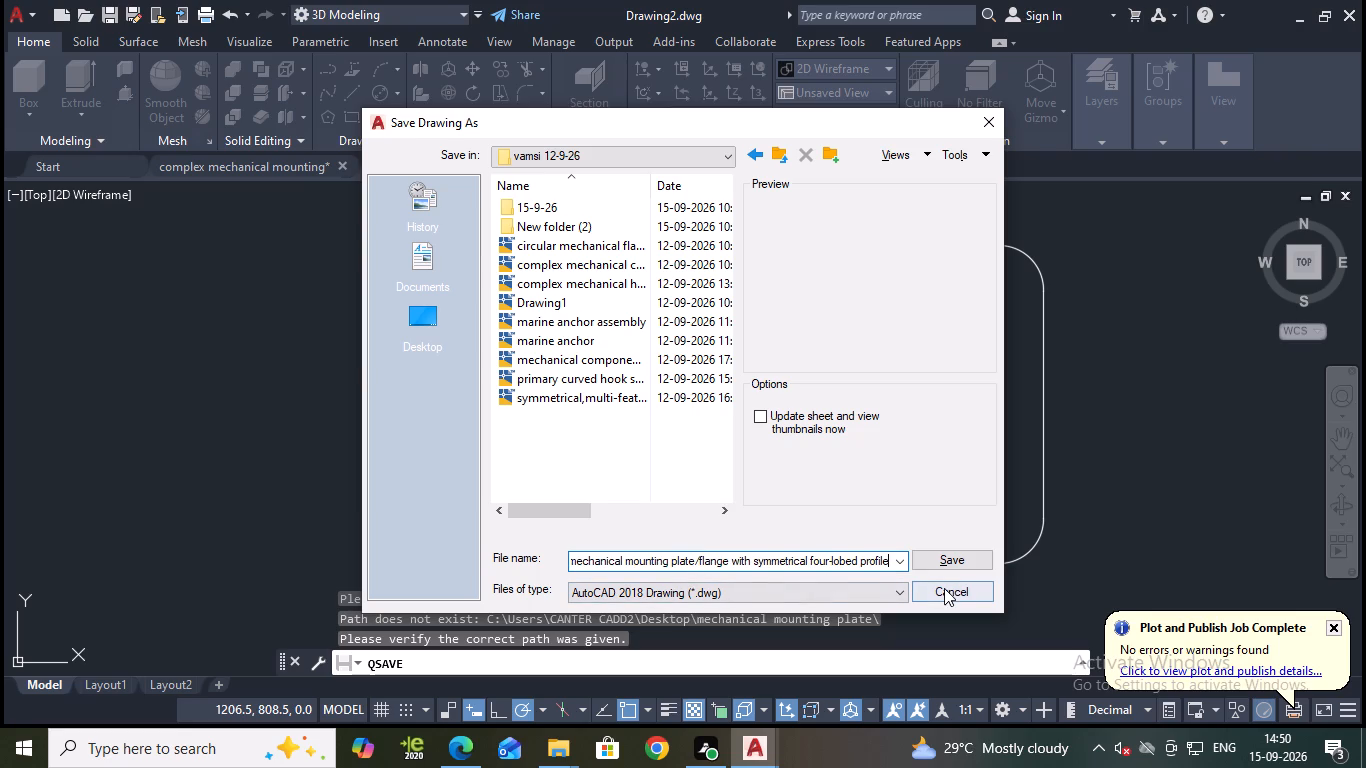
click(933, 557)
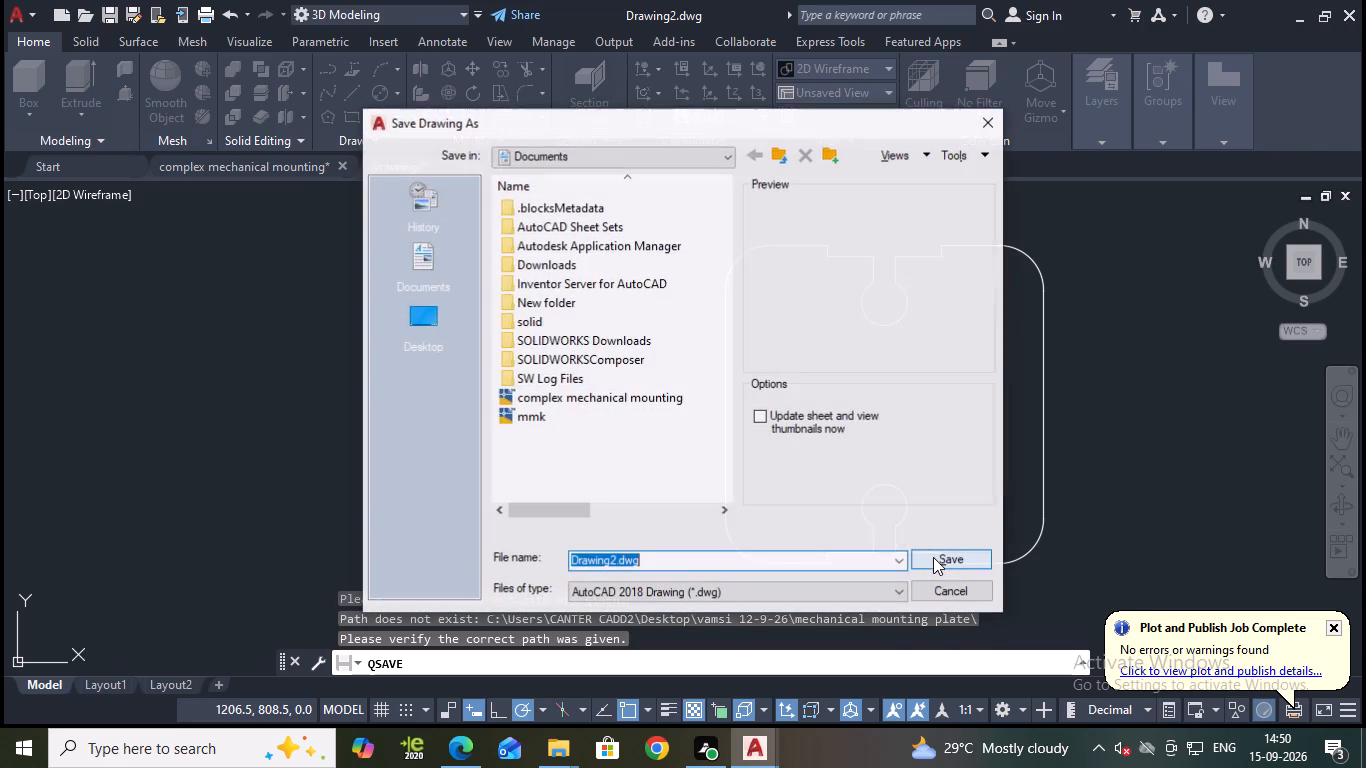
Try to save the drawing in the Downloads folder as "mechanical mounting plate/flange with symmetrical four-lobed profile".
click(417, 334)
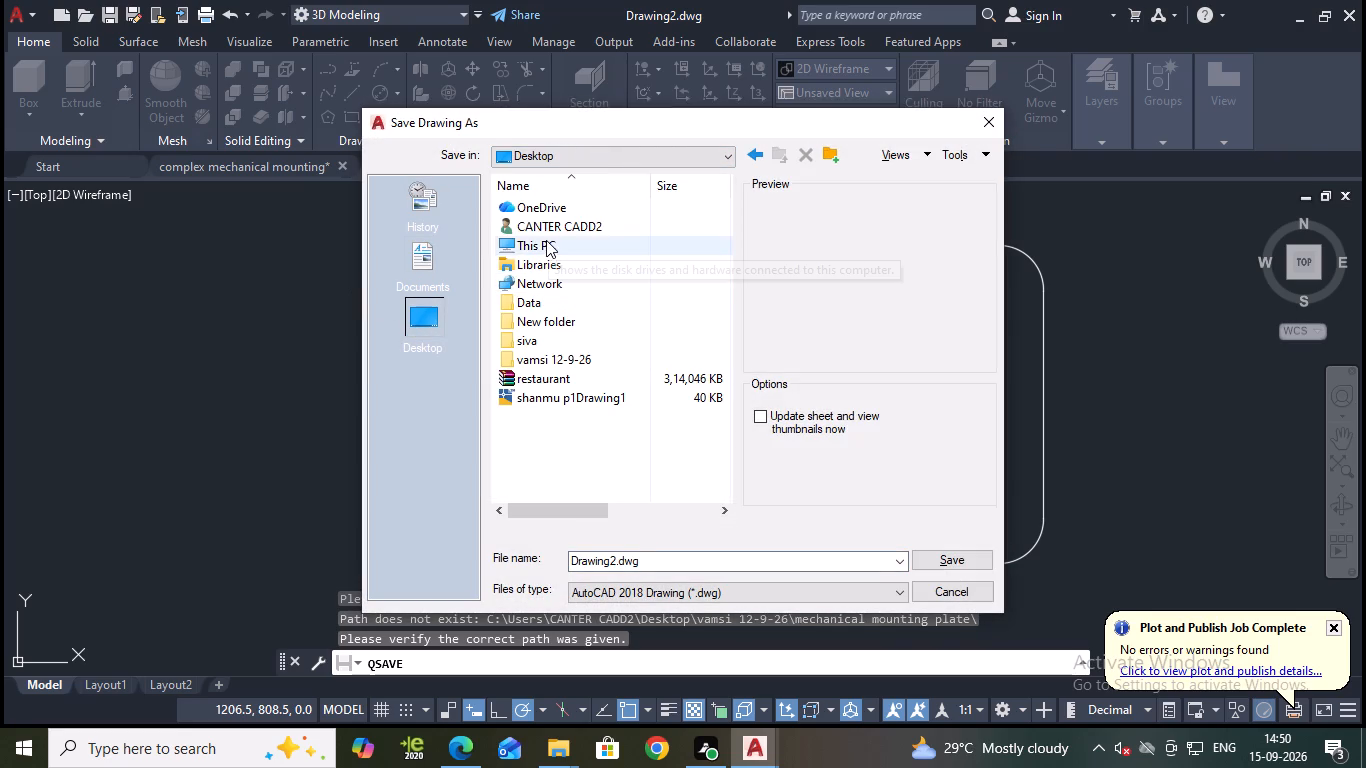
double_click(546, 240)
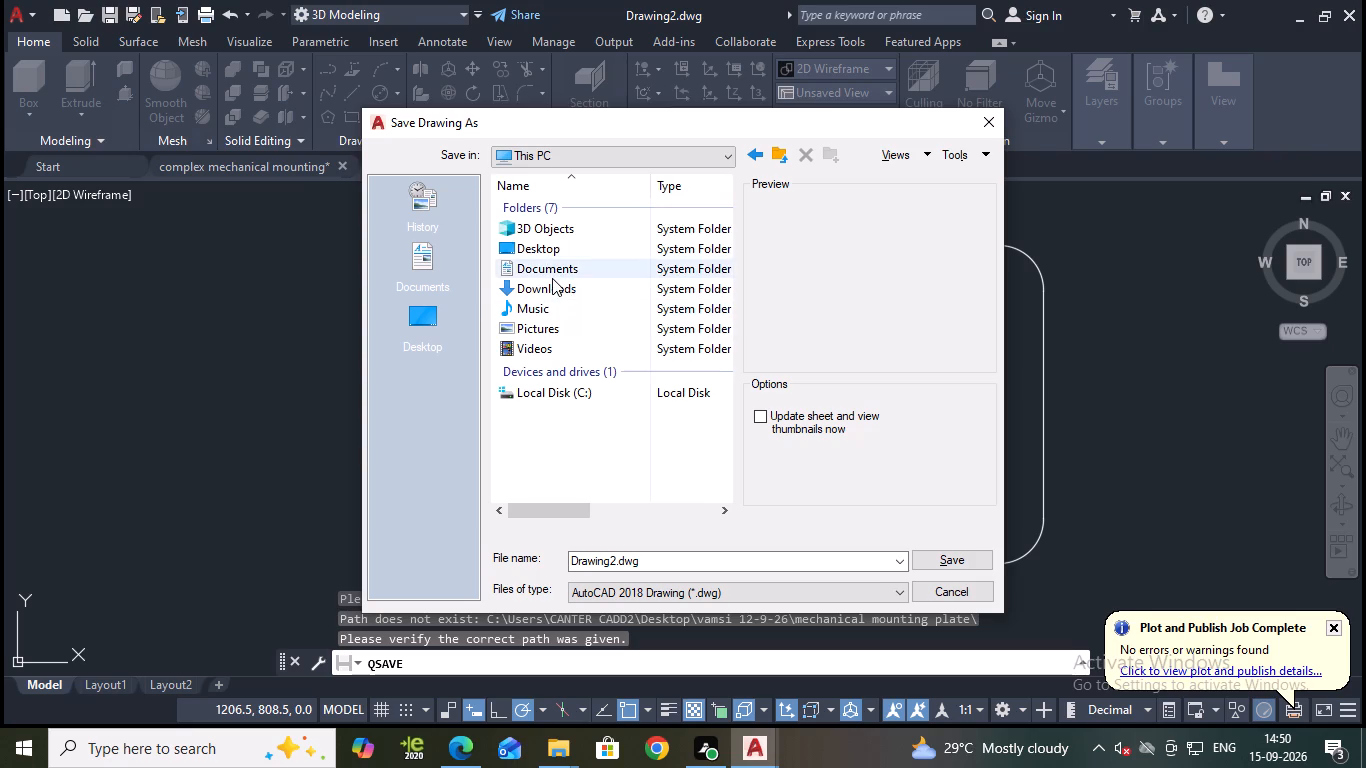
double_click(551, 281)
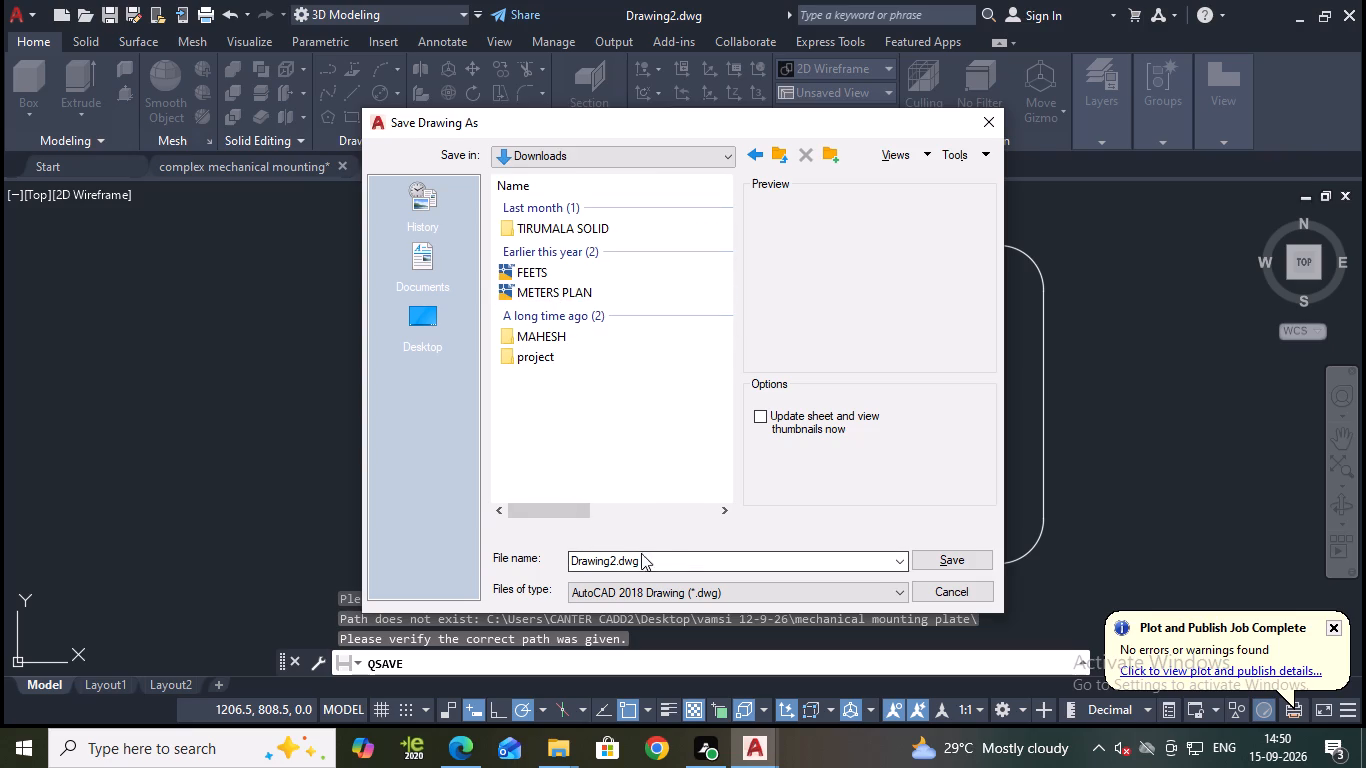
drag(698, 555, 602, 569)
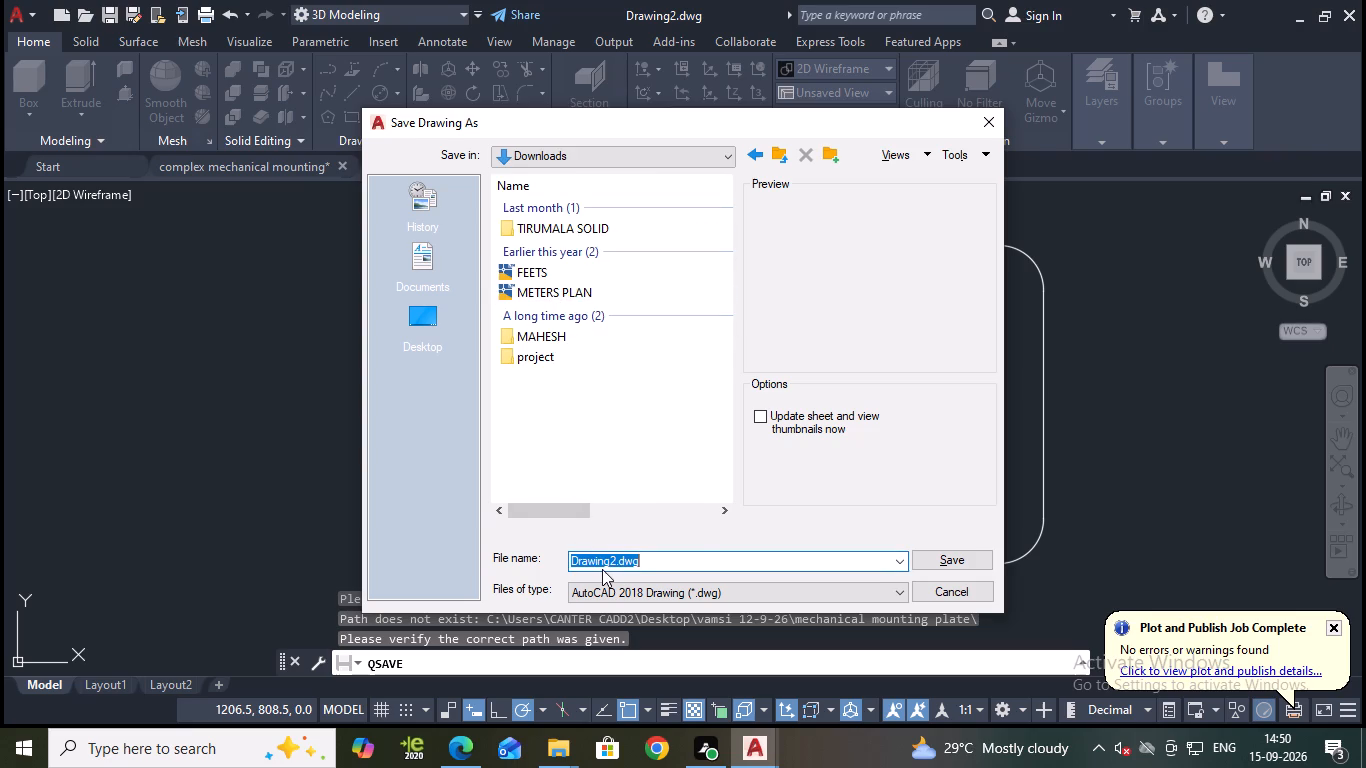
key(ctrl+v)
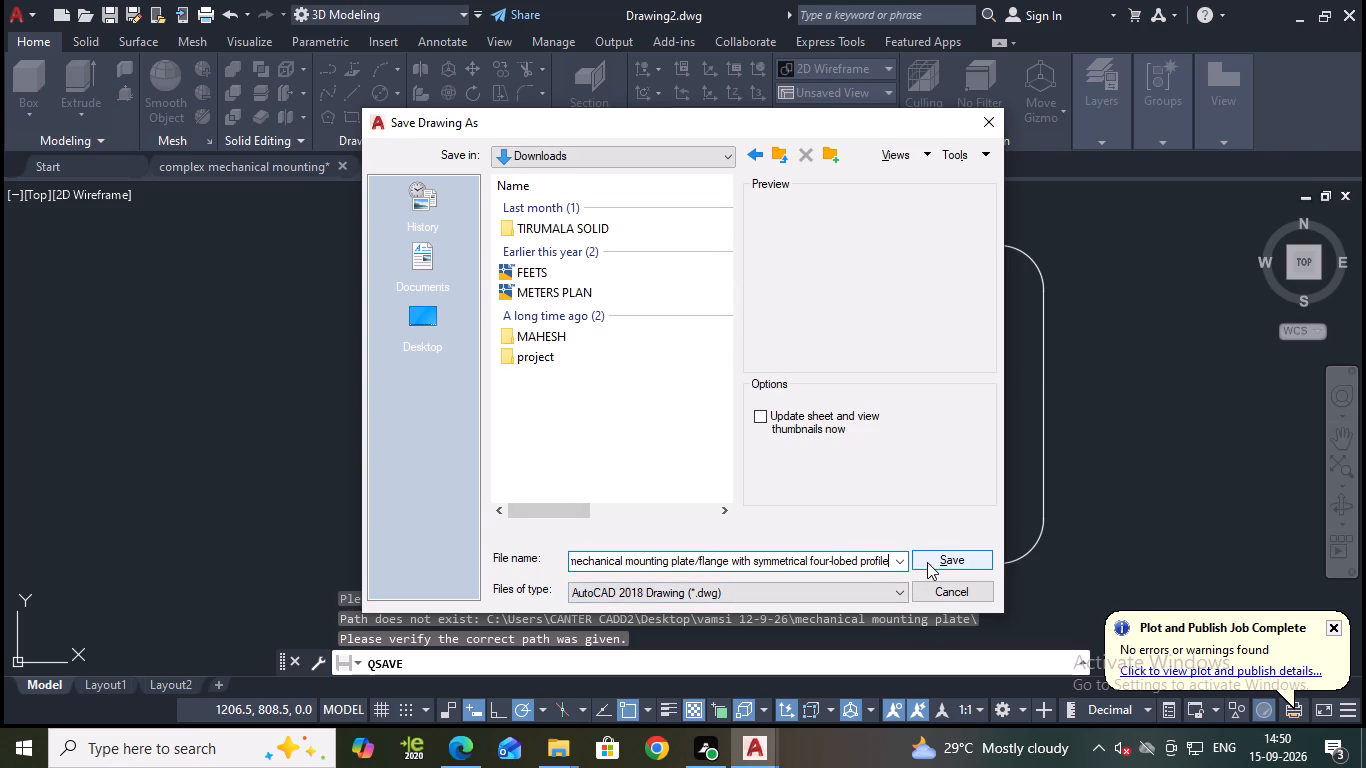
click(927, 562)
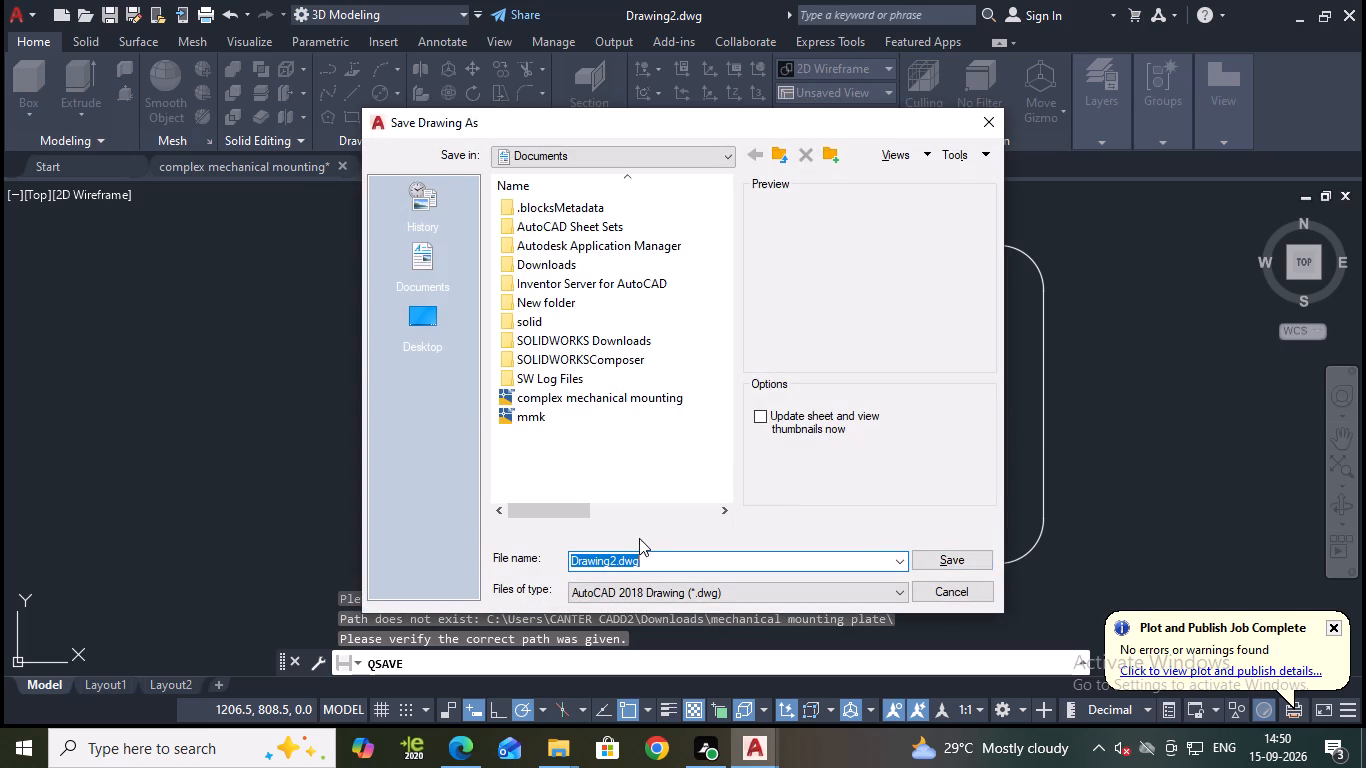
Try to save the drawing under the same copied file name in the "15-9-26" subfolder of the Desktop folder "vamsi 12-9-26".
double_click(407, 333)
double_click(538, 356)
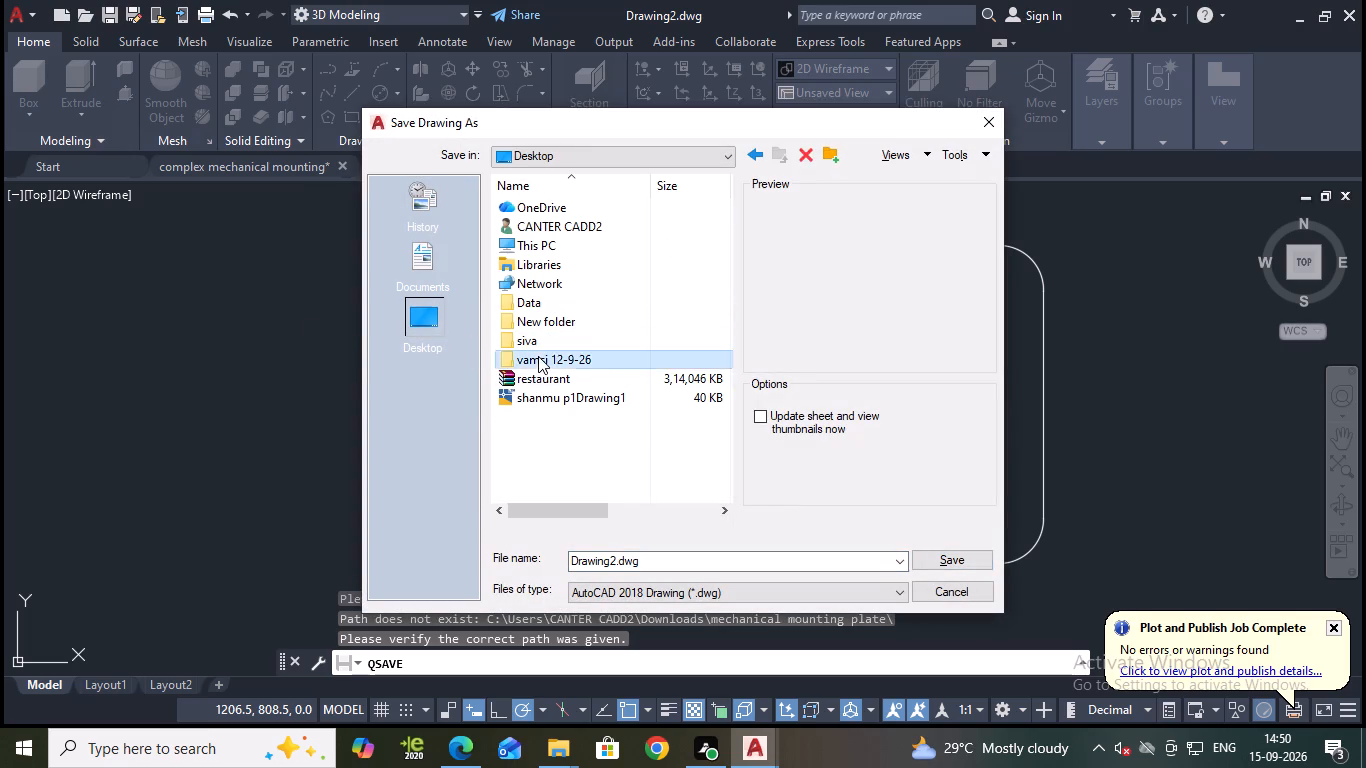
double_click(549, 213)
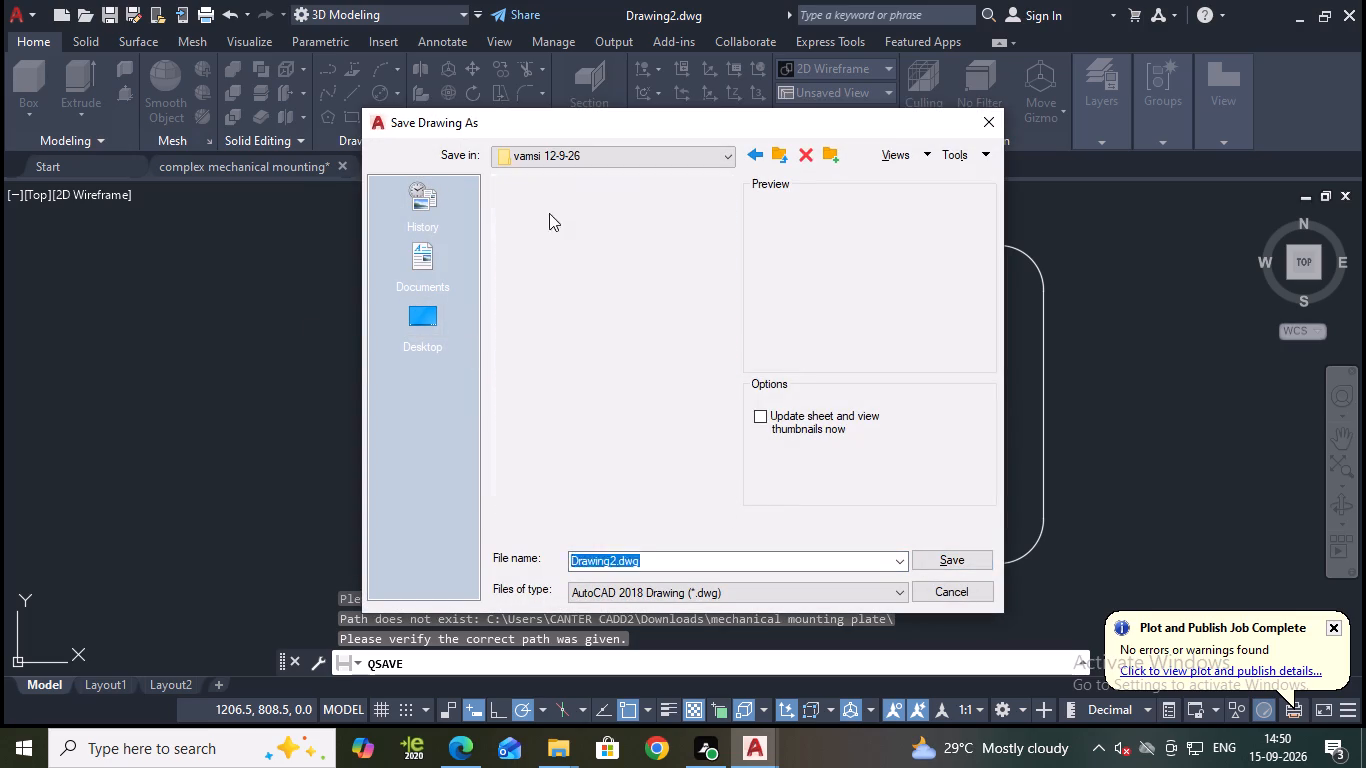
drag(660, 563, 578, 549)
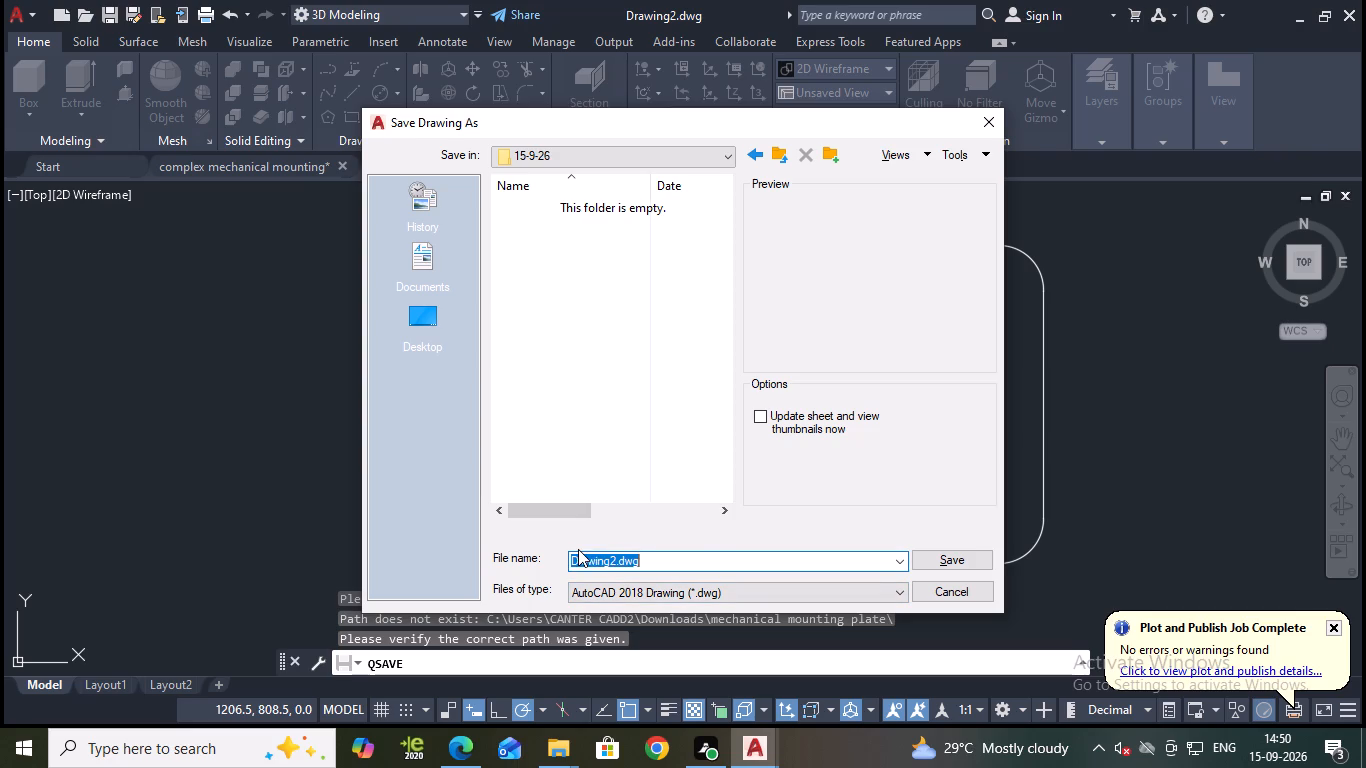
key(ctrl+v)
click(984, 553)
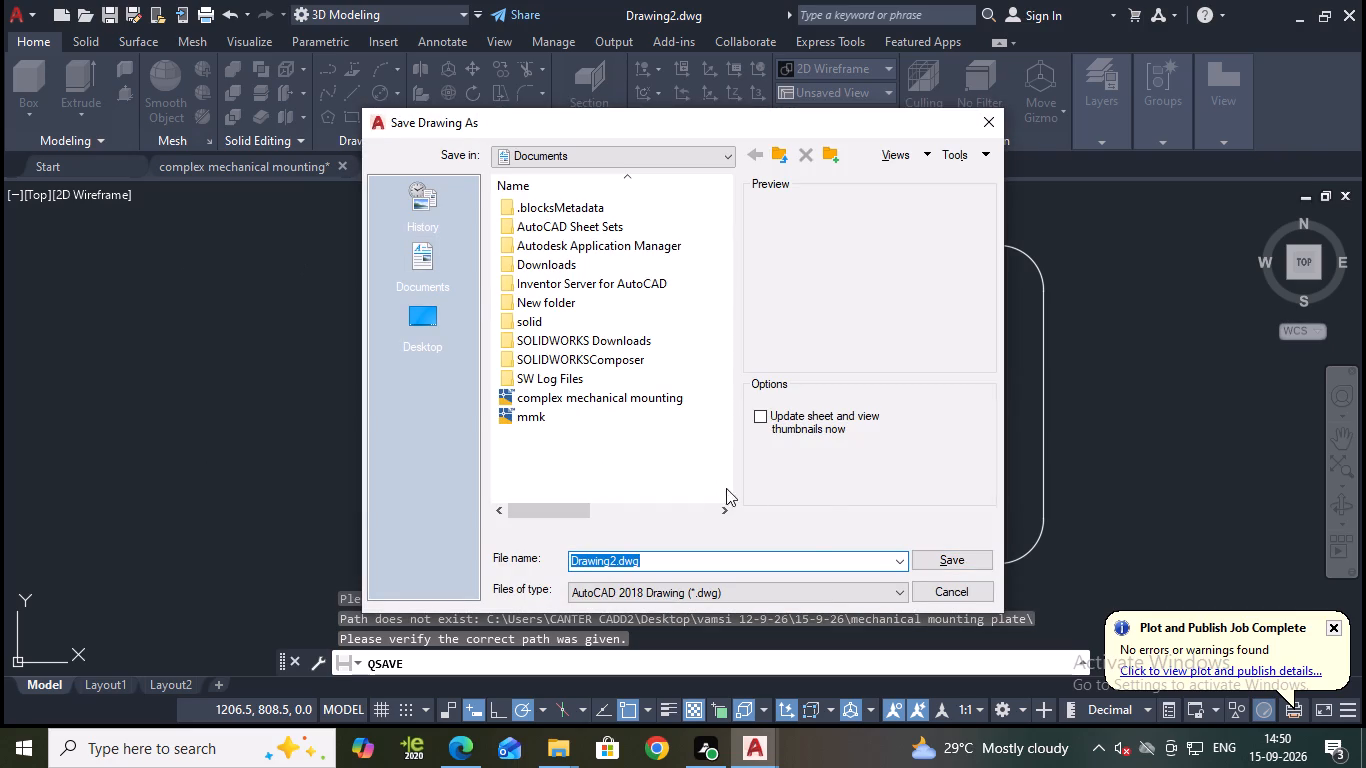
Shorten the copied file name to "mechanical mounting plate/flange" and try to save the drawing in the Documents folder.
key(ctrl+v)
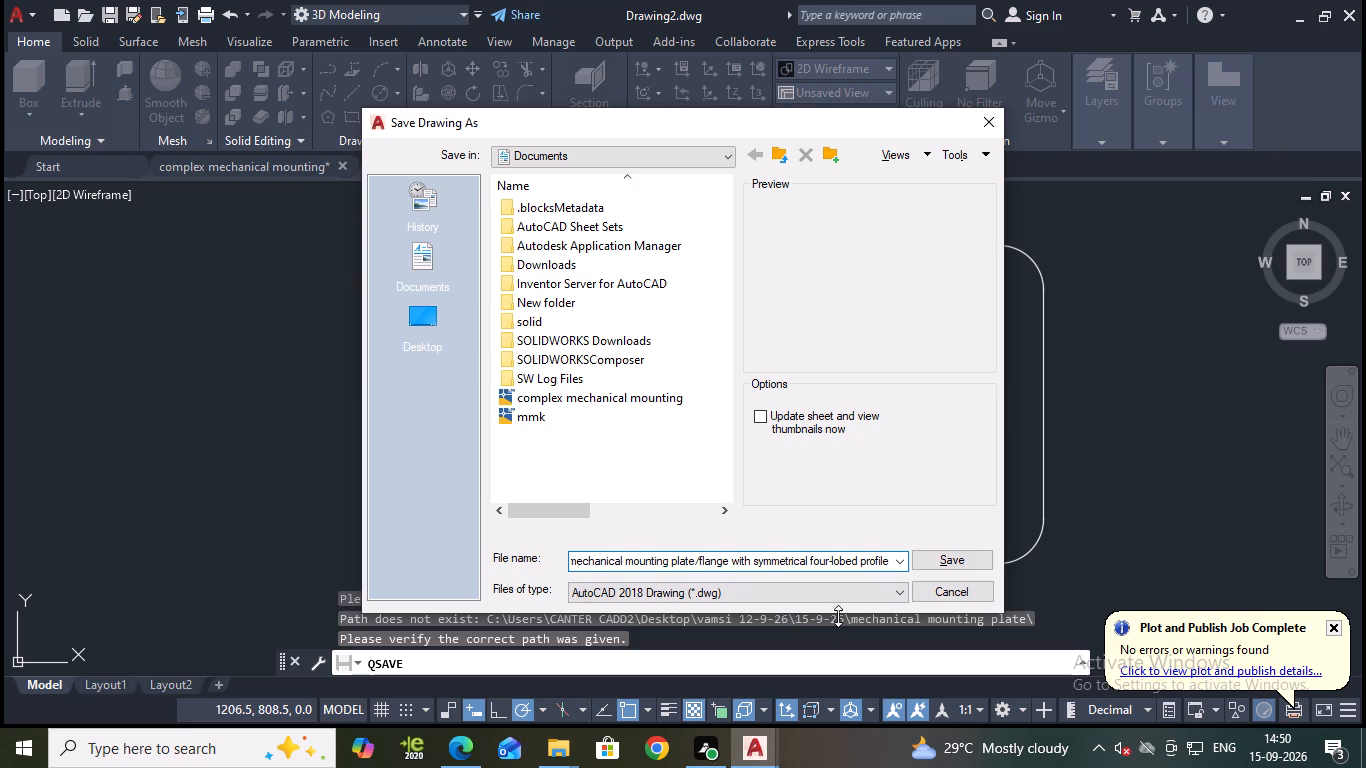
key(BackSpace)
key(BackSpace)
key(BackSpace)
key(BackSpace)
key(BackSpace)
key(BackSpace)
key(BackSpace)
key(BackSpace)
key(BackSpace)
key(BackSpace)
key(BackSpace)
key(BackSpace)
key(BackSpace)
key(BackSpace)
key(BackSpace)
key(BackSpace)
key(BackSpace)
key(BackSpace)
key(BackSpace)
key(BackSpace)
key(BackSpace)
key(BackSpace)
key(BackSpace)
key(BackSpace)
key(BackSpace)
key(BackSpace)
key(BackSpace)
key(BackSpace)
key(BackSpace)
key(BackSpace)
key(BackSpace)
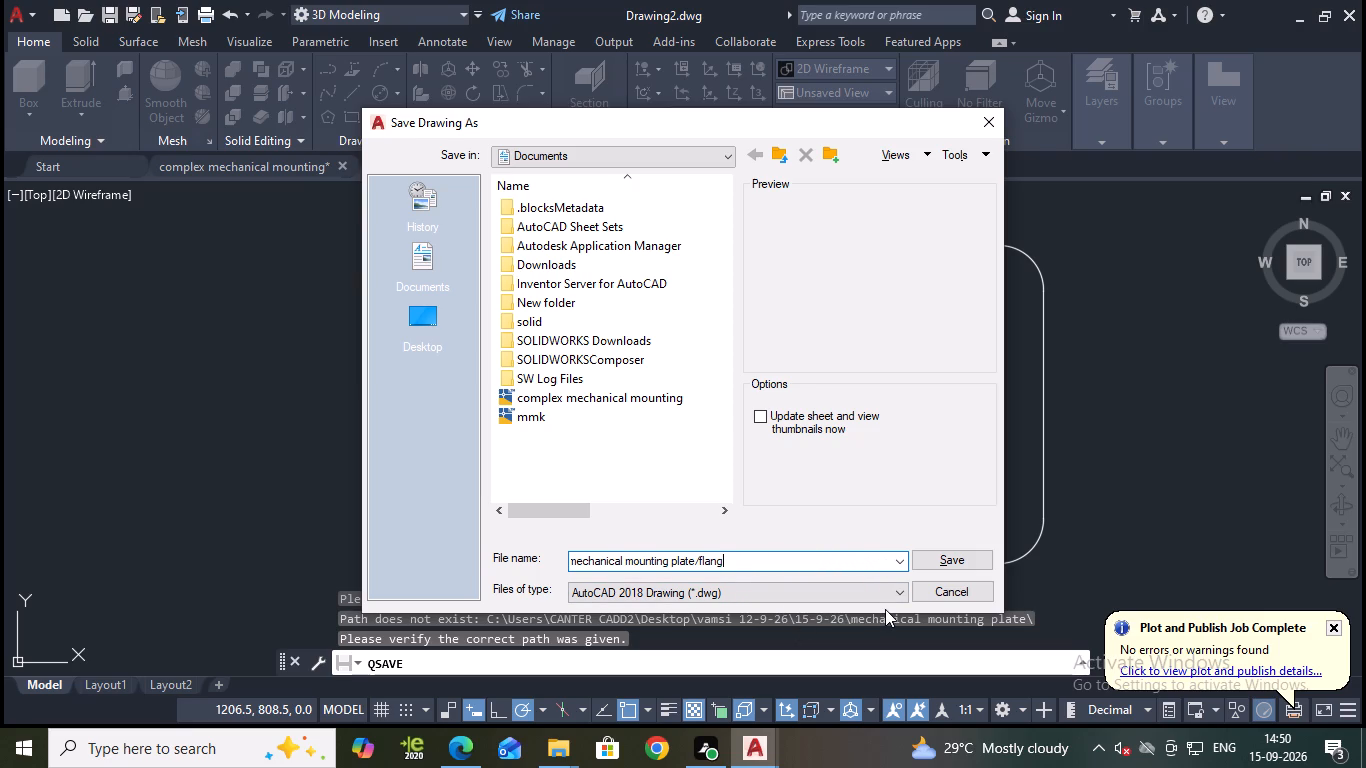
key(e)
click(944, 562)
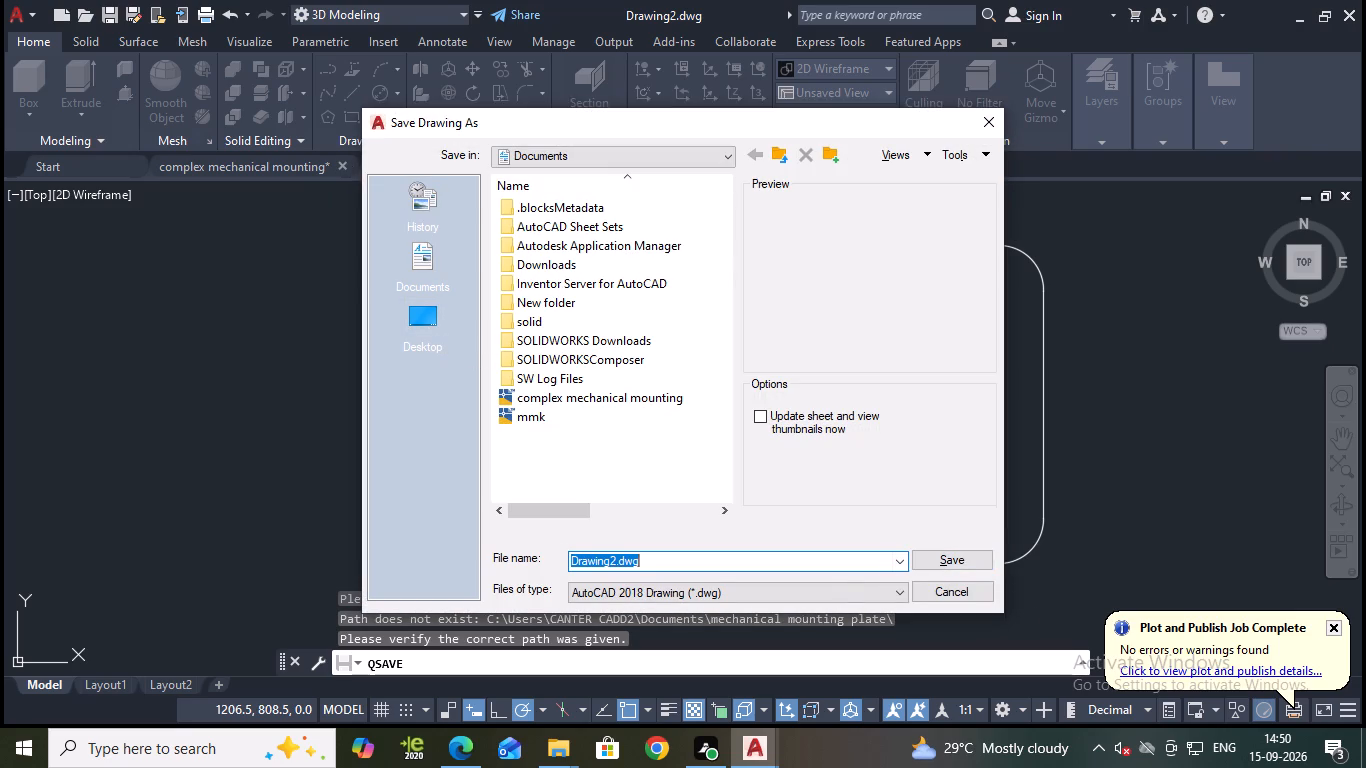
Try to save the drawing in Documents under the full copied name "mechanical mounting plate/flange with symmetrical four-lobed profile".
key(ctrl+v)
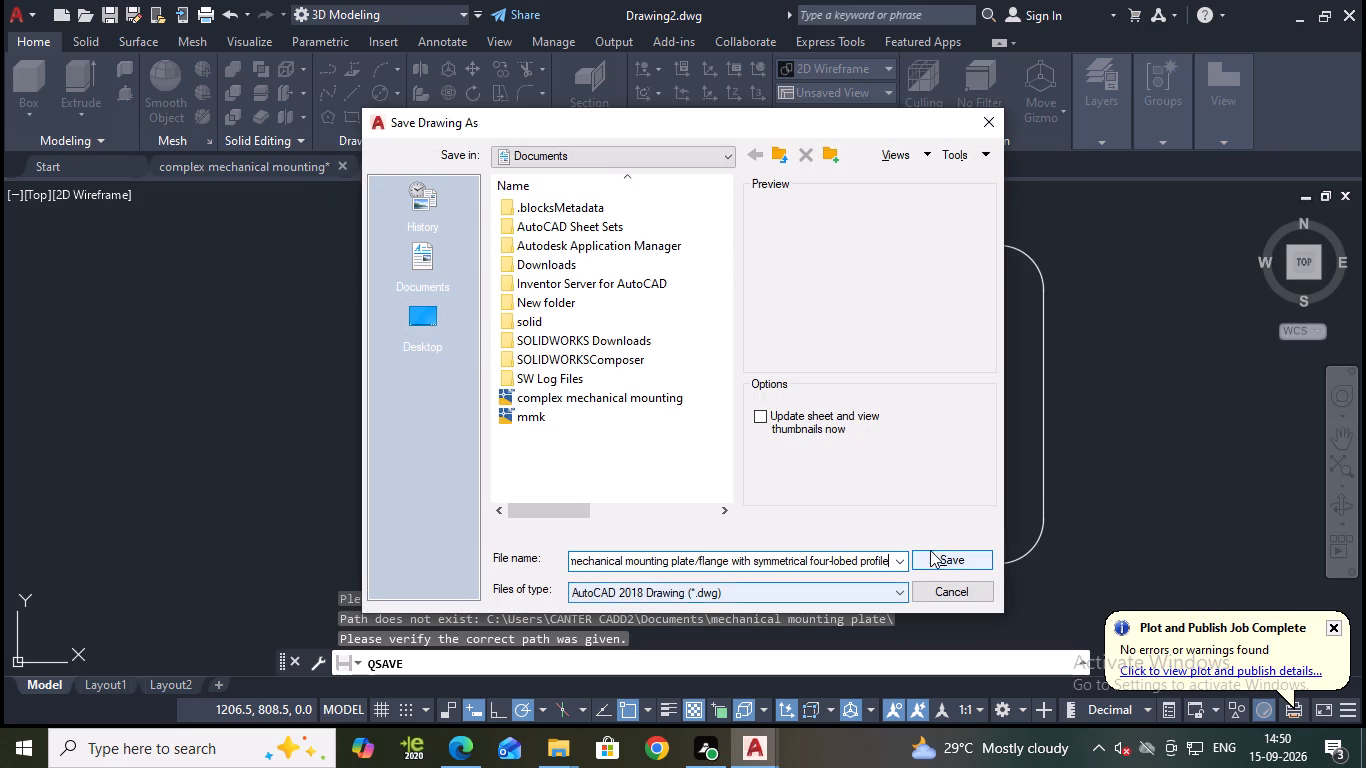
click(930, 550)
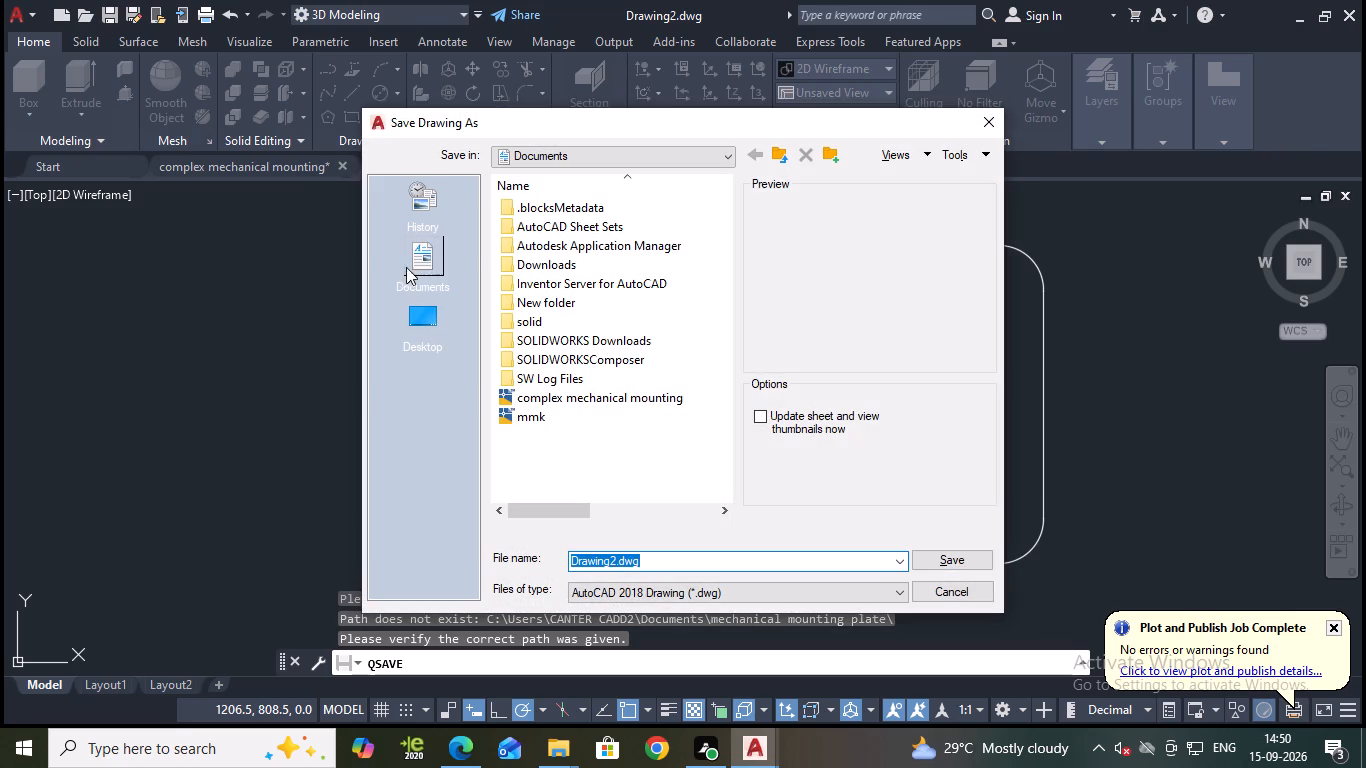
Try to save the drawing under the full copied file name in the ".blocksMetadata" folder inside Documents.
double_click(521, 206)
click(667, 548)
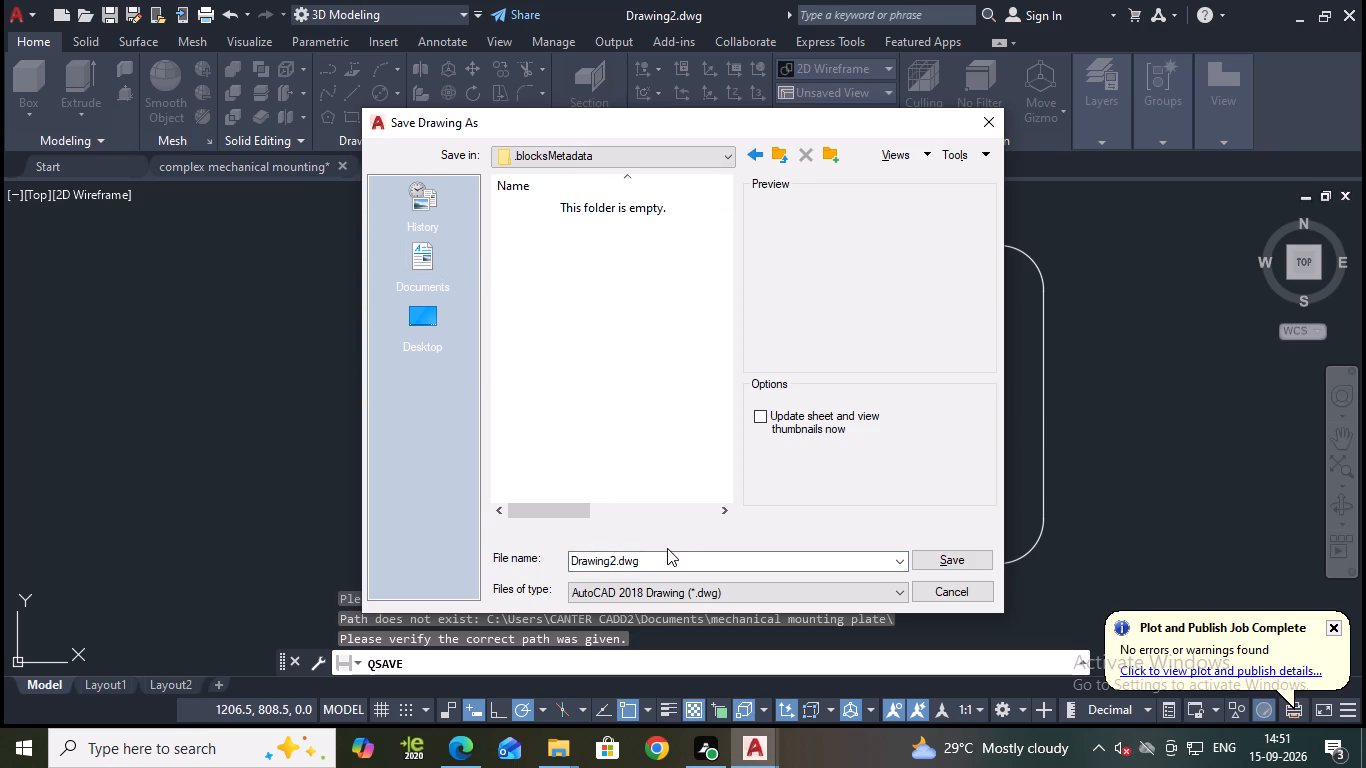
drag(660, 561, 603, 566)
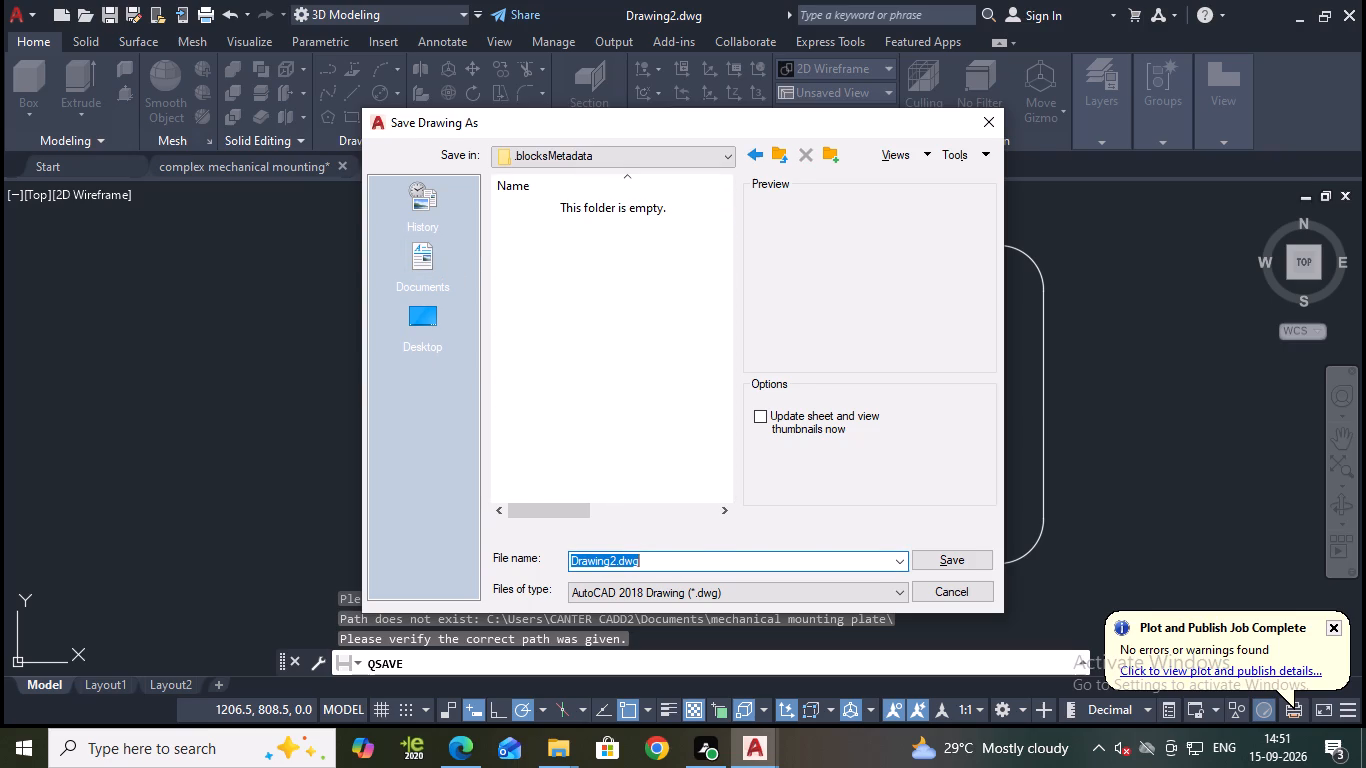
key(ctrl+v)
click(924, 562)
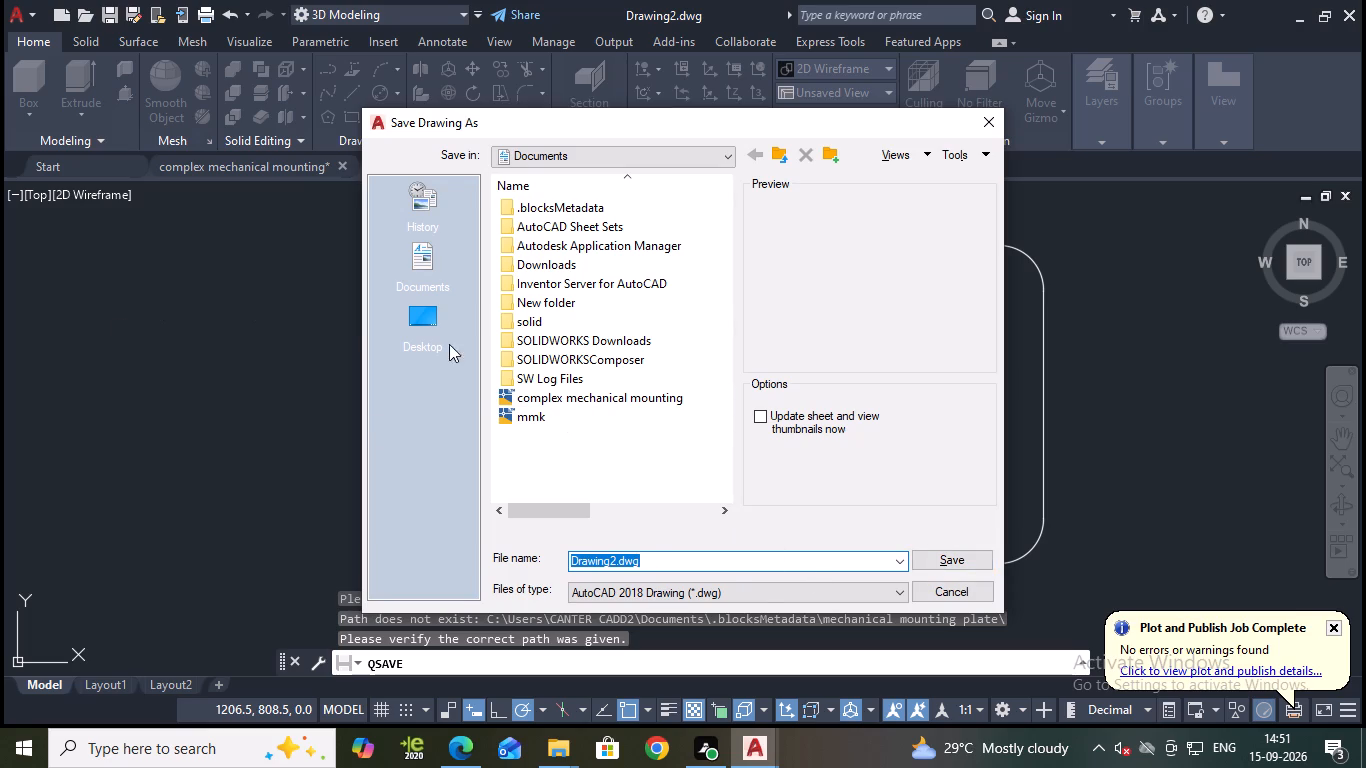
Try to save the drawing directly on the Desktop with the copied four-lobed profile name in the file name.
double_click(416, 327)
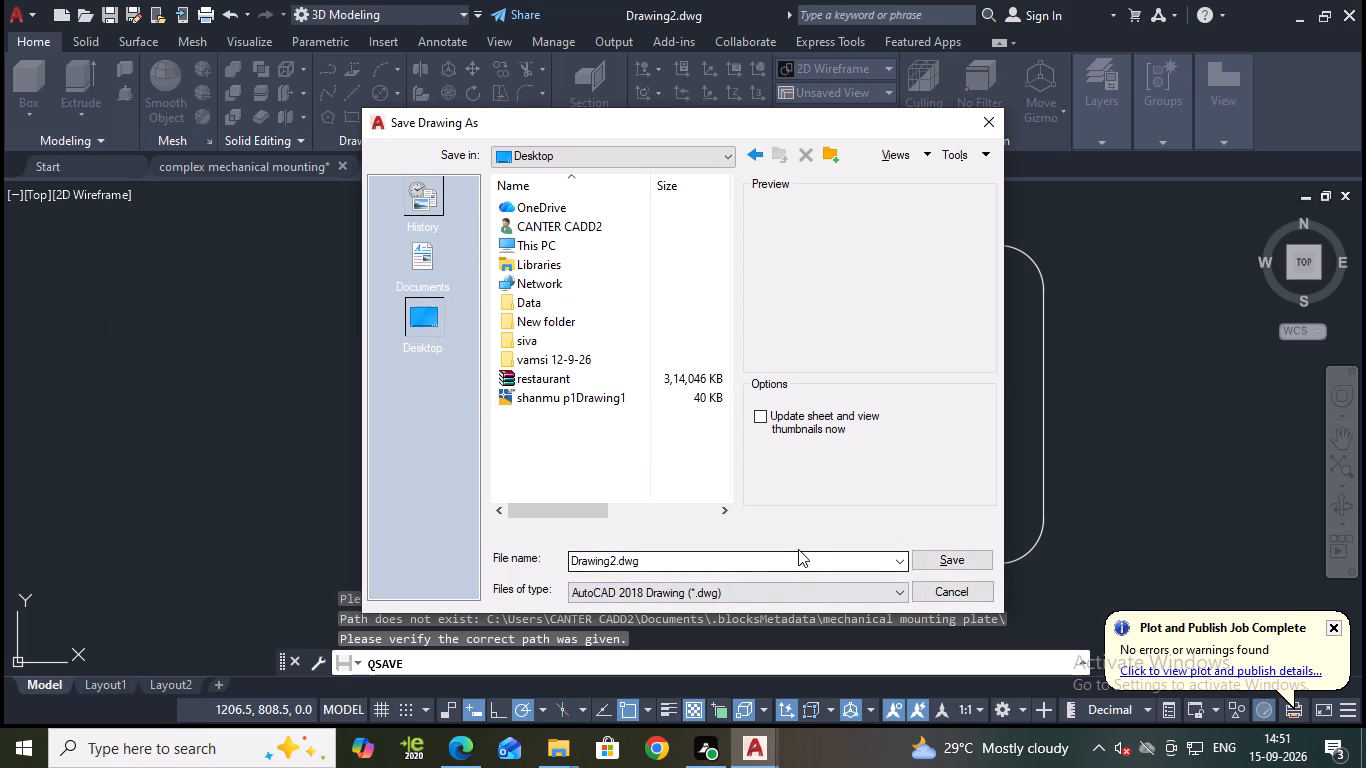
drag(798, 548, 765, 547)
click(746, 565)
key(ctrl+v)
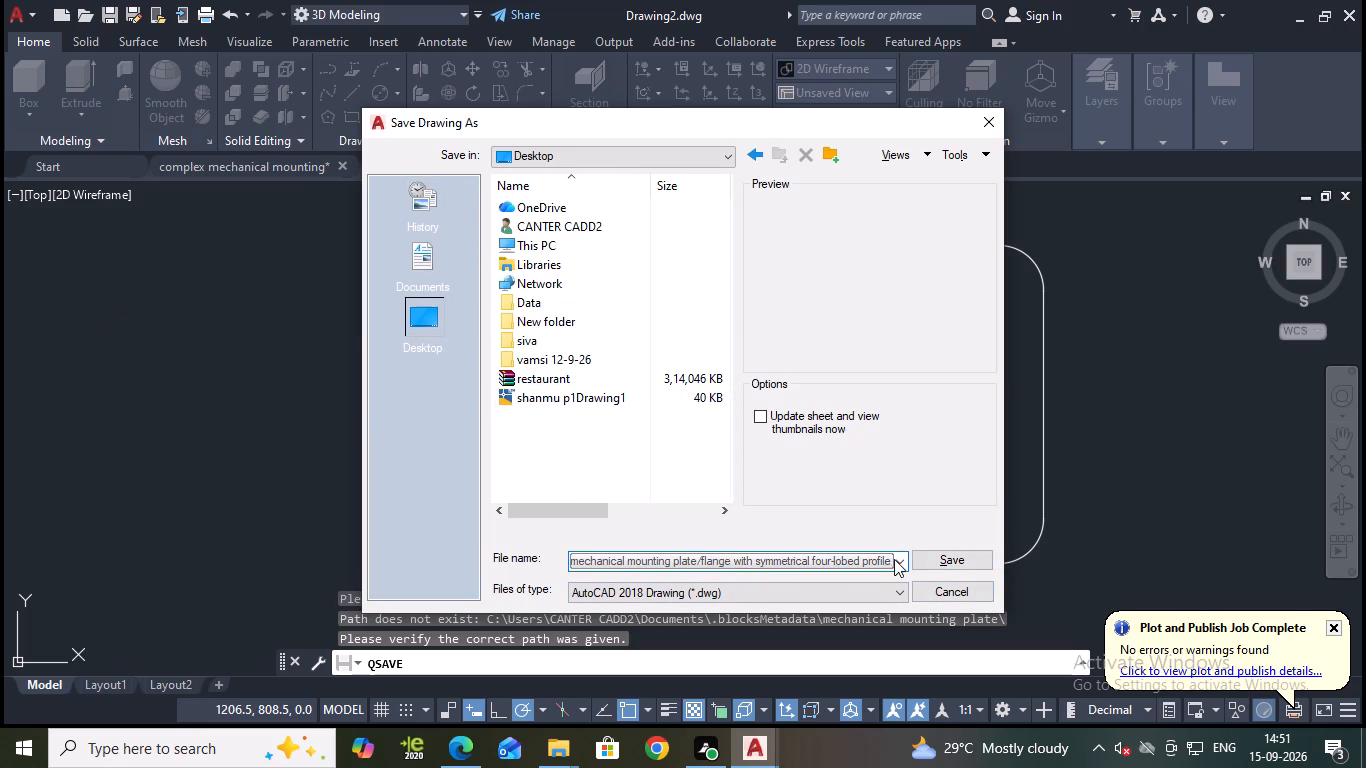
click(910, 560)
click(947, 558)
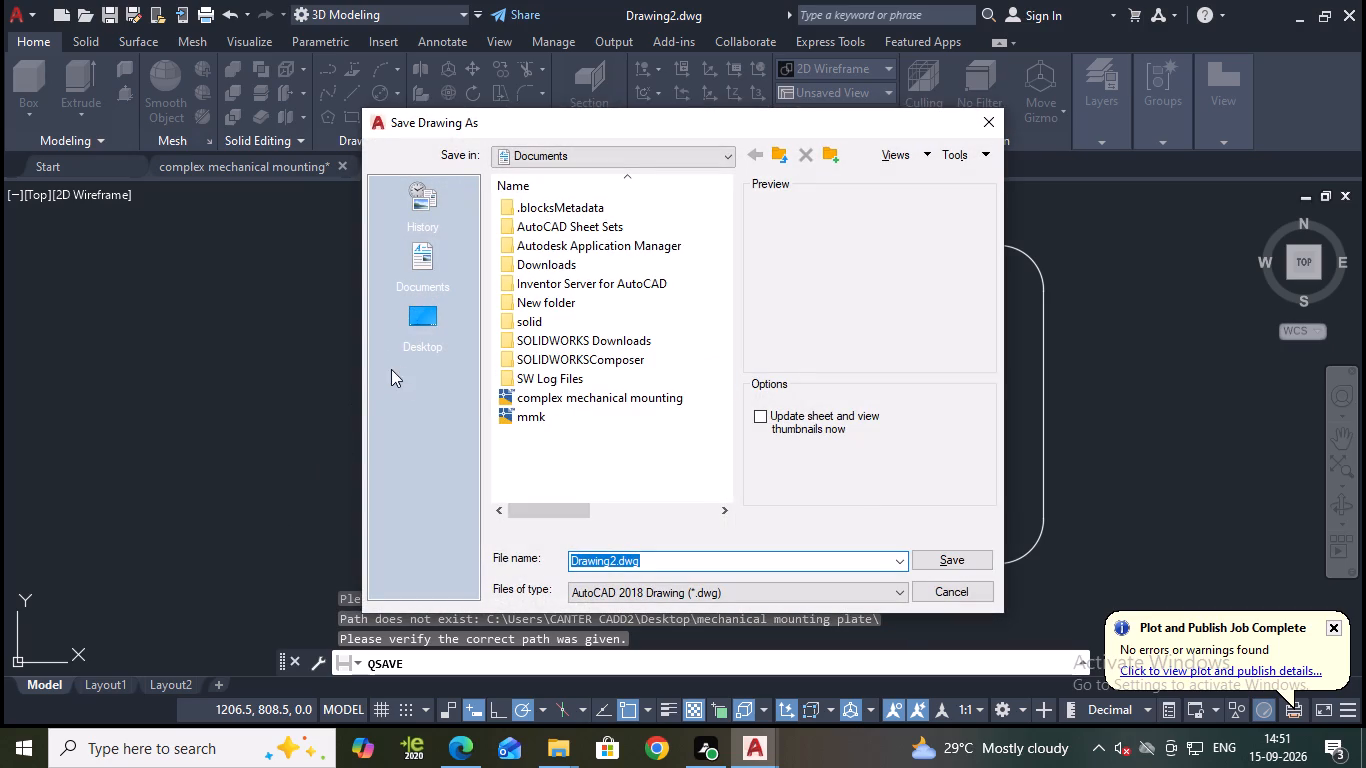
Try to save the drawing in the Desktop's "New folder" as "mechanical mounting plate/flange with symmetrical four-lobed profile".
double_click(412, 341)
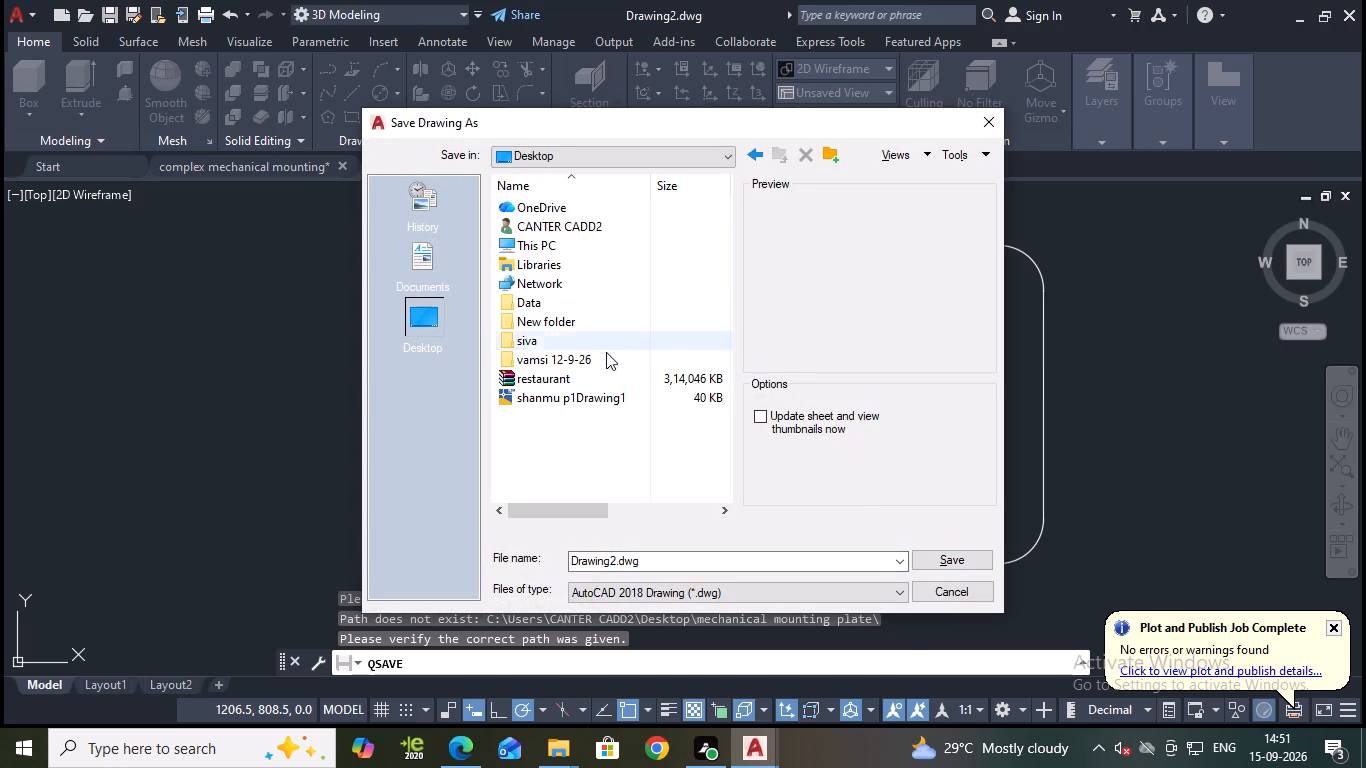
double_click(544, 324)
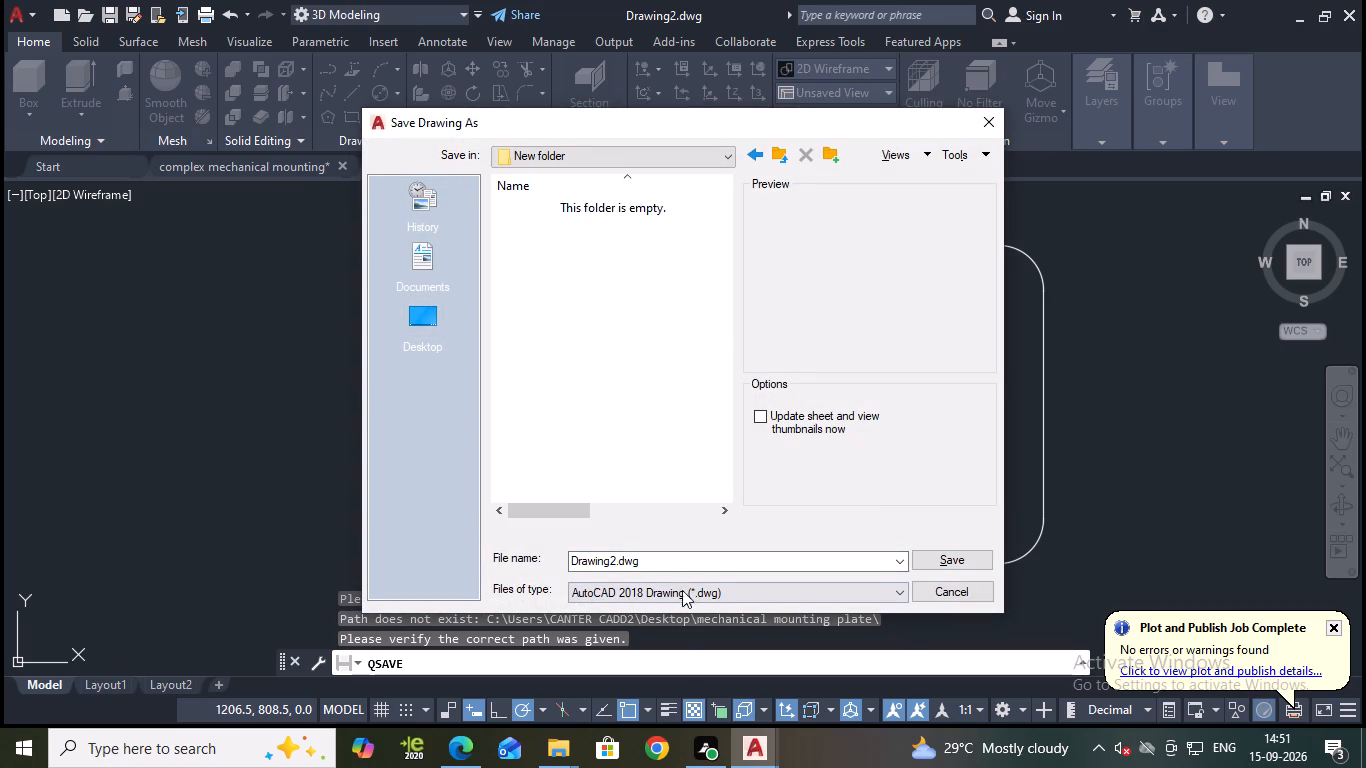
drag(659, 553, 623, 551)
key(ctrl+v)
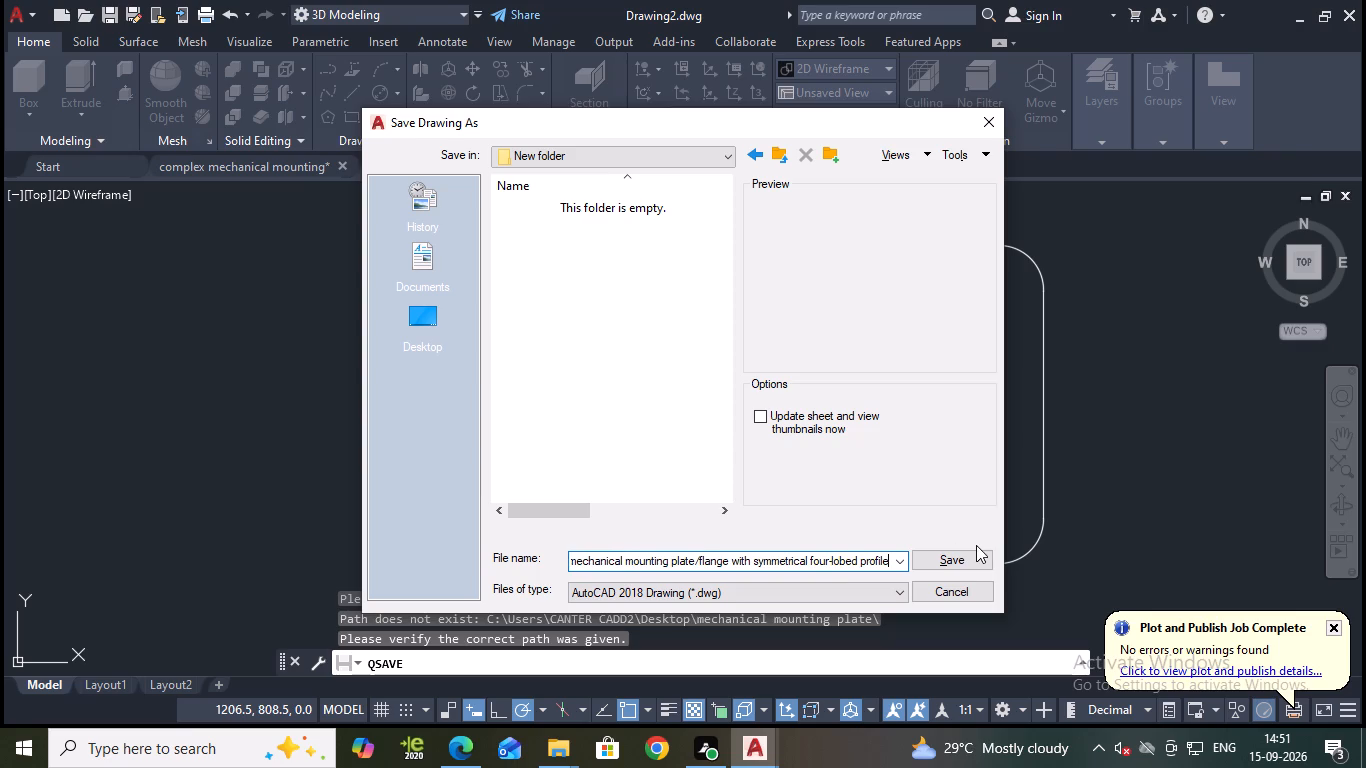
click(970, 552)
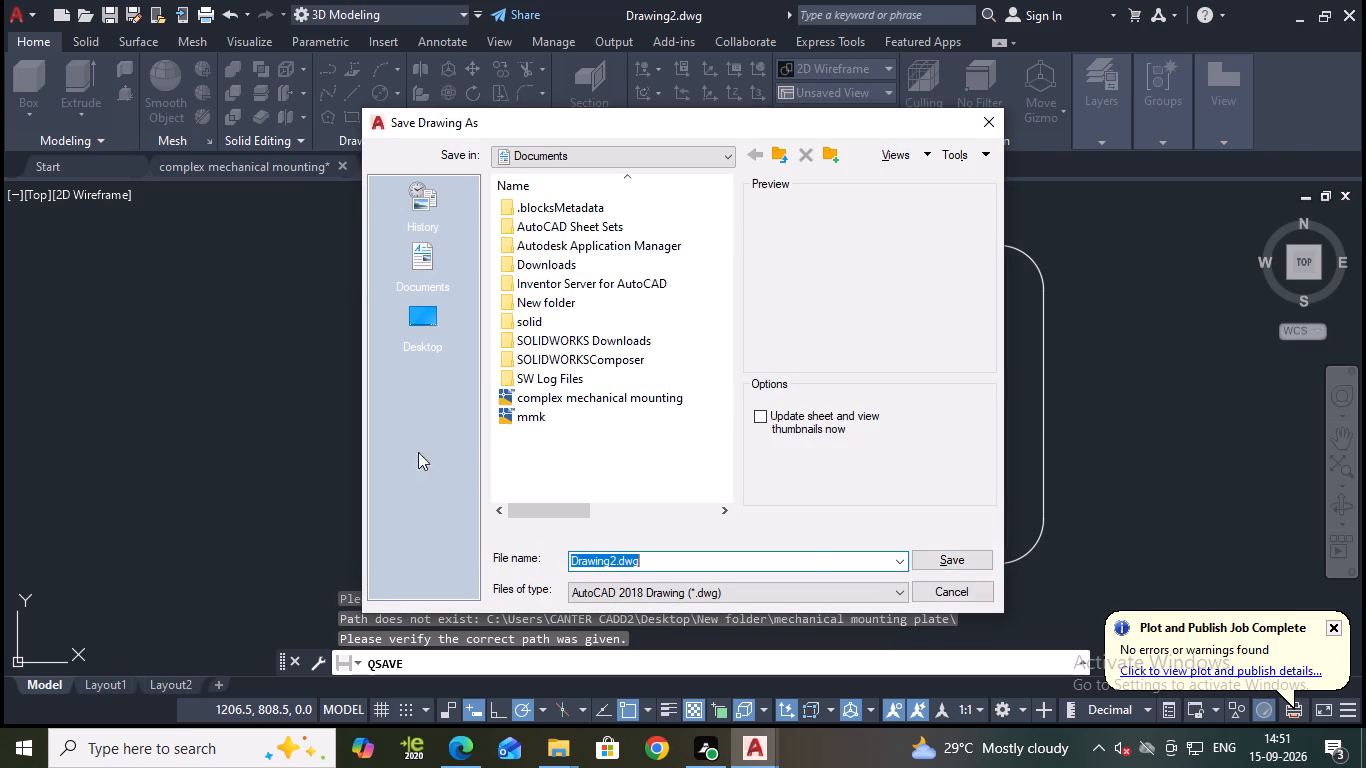
Save the drawing in the Documents folder under the default name "Drawing2.dwg".
click(952, 565)
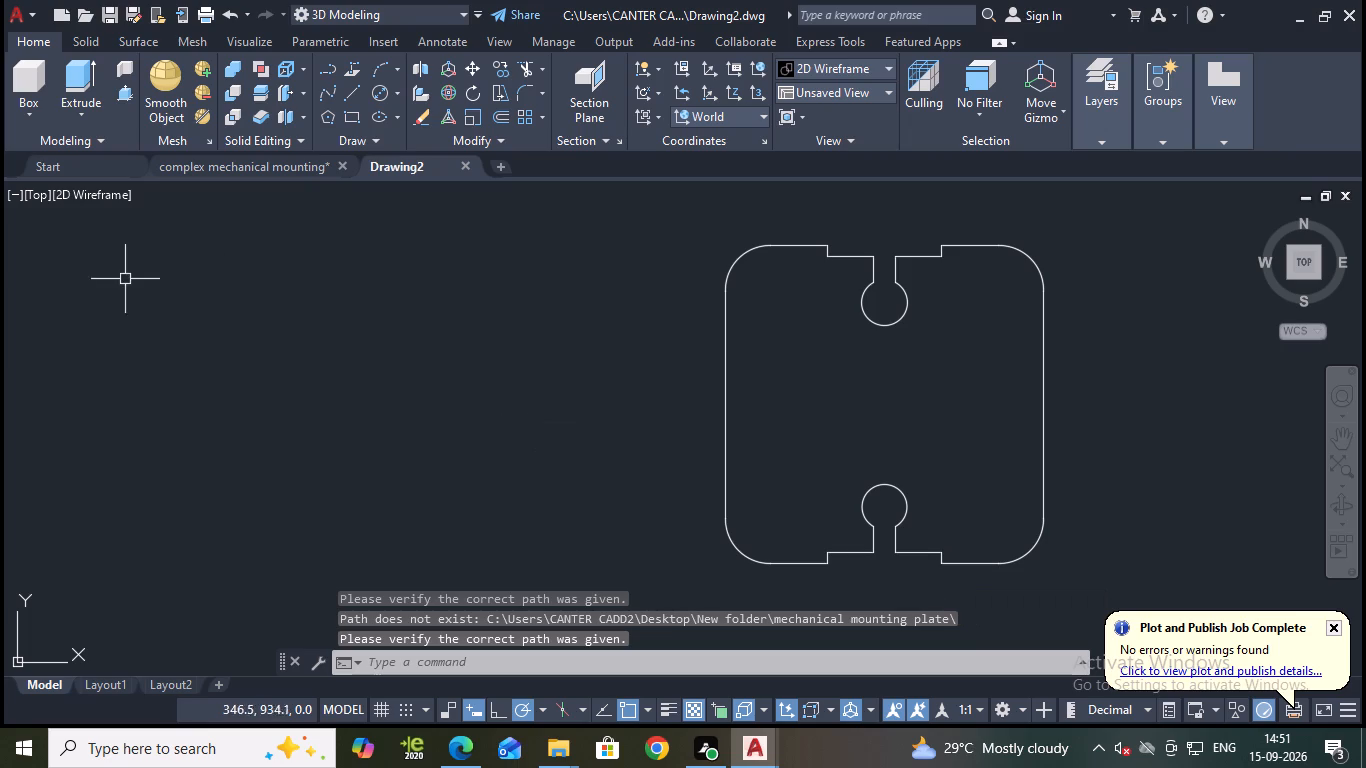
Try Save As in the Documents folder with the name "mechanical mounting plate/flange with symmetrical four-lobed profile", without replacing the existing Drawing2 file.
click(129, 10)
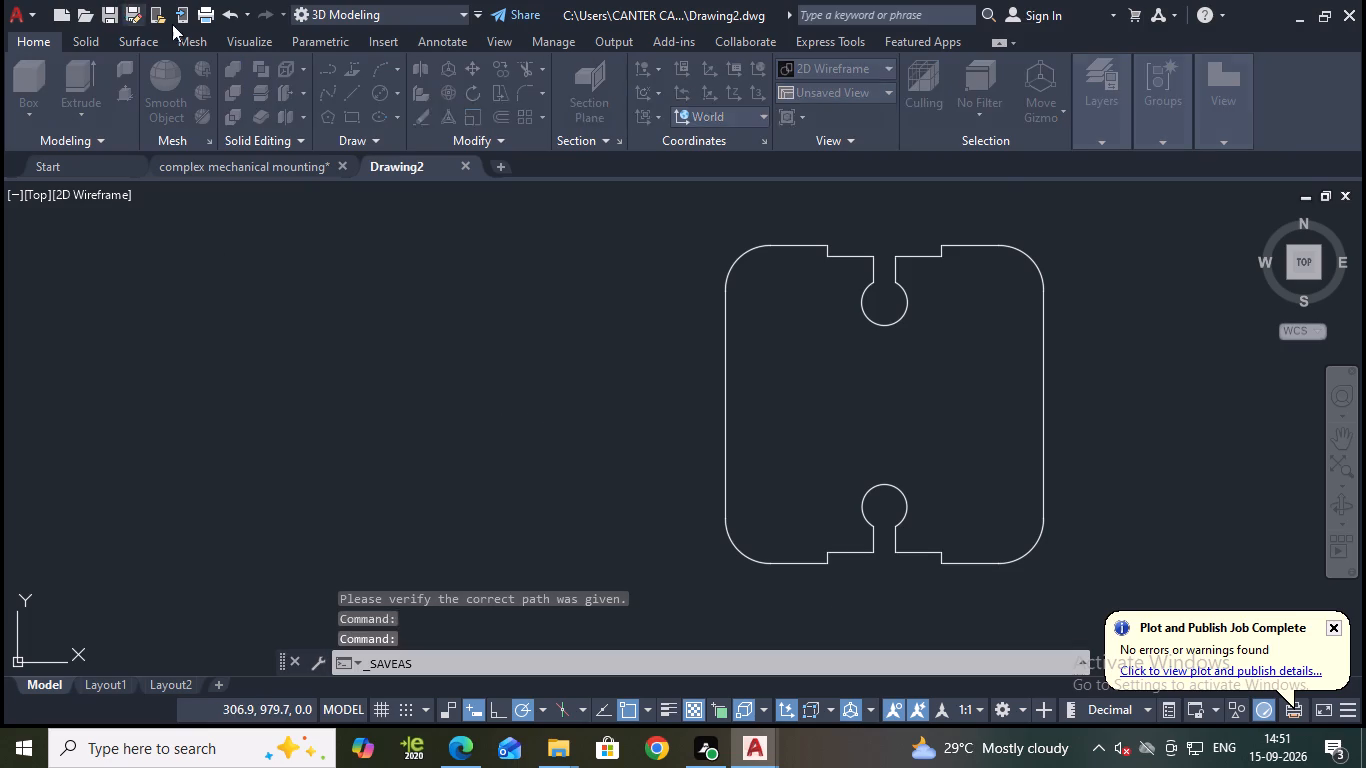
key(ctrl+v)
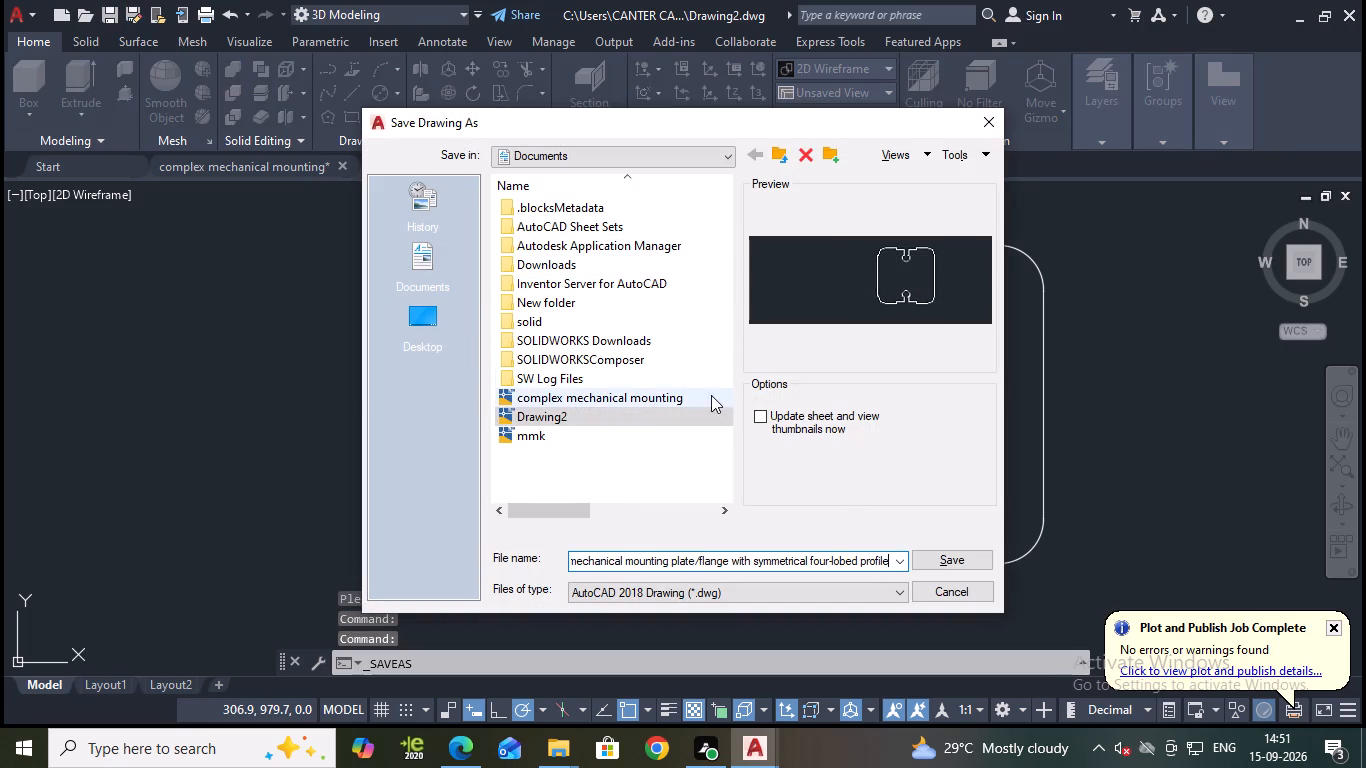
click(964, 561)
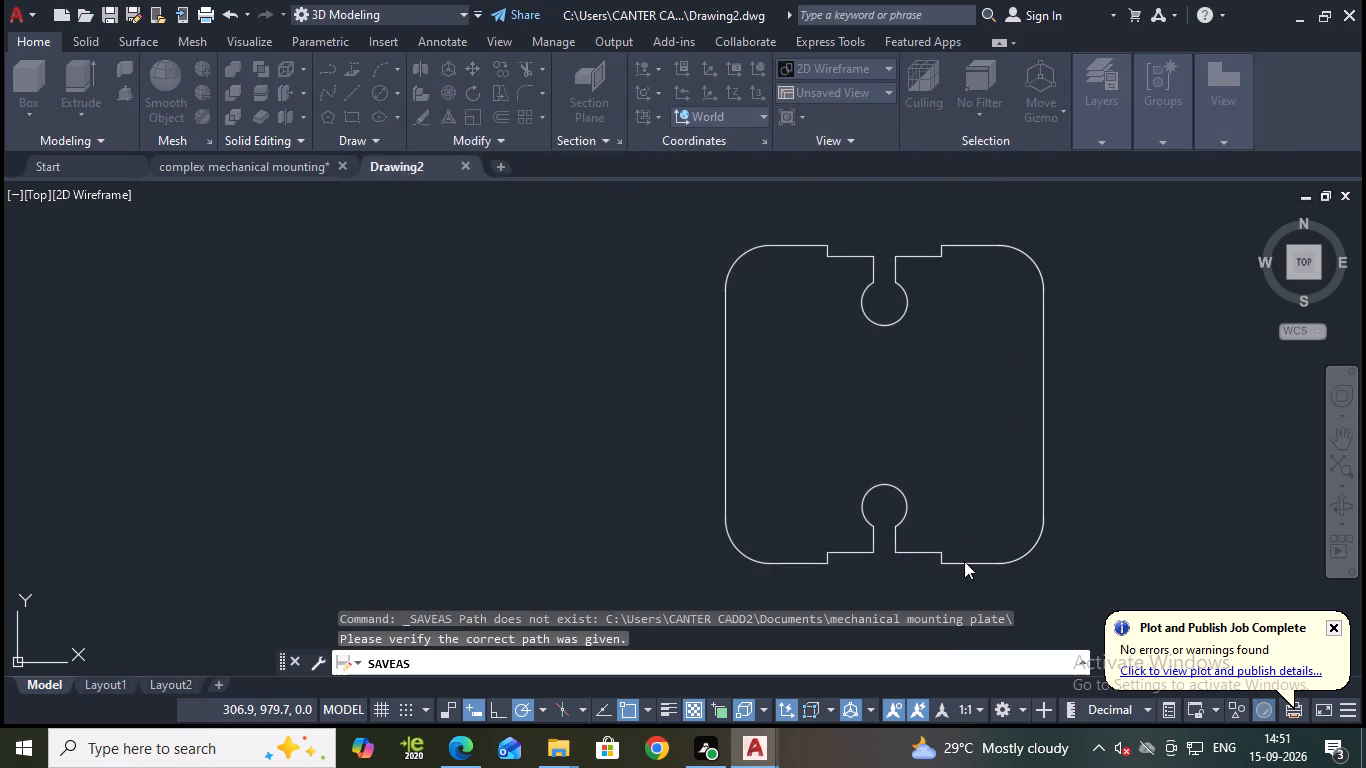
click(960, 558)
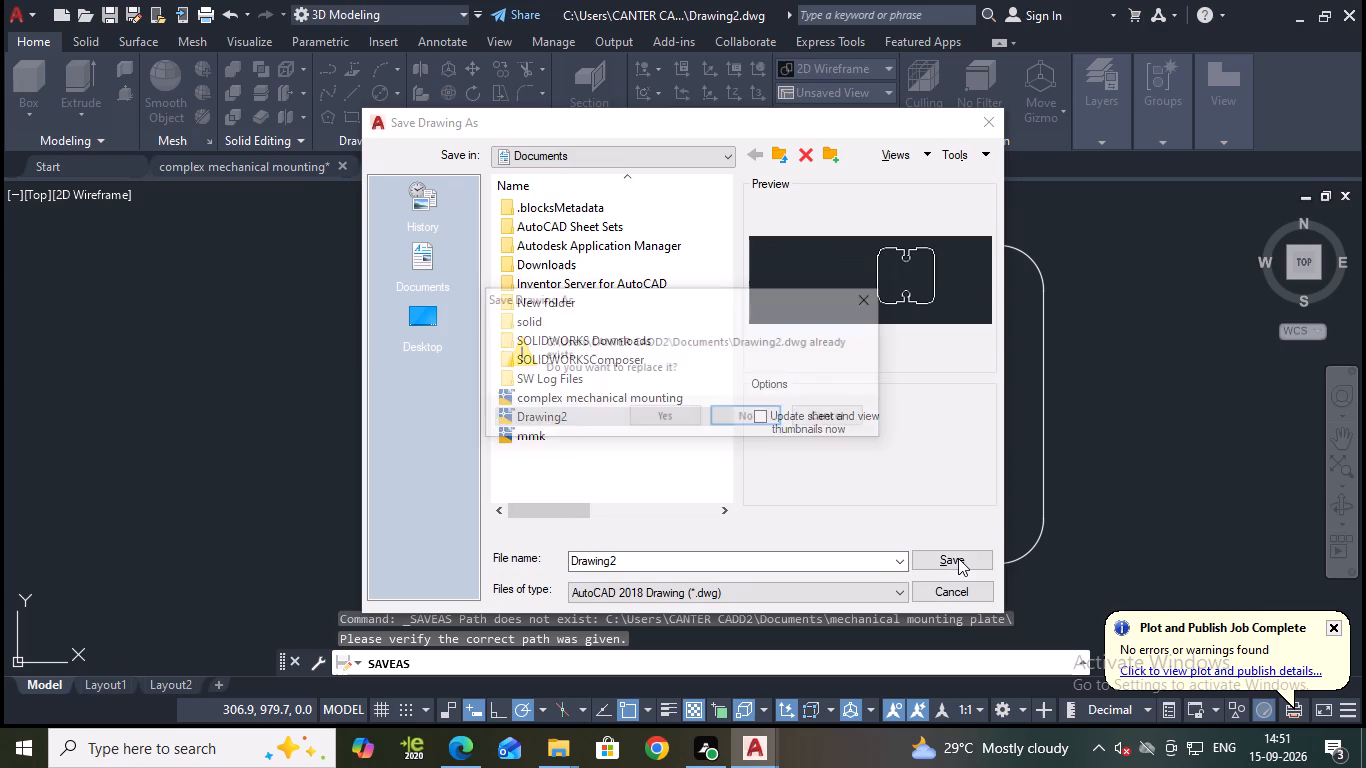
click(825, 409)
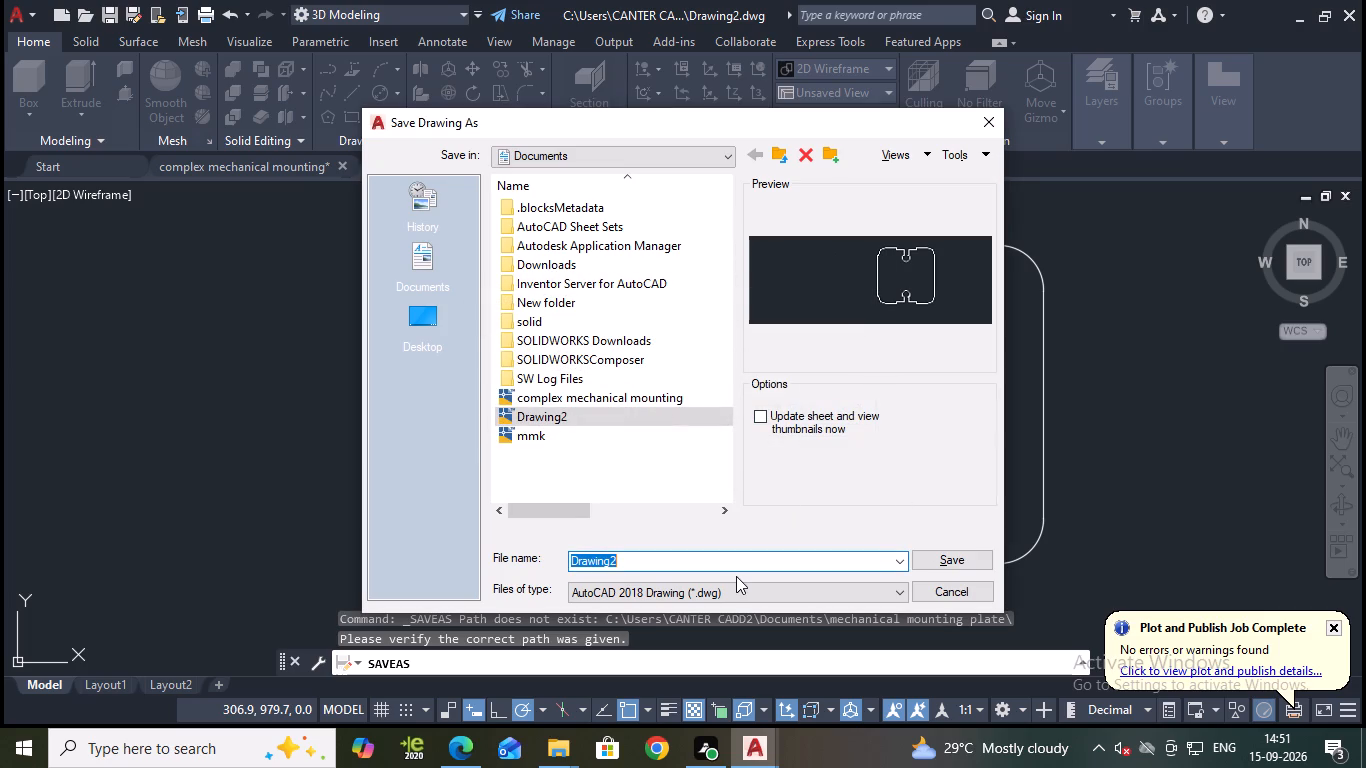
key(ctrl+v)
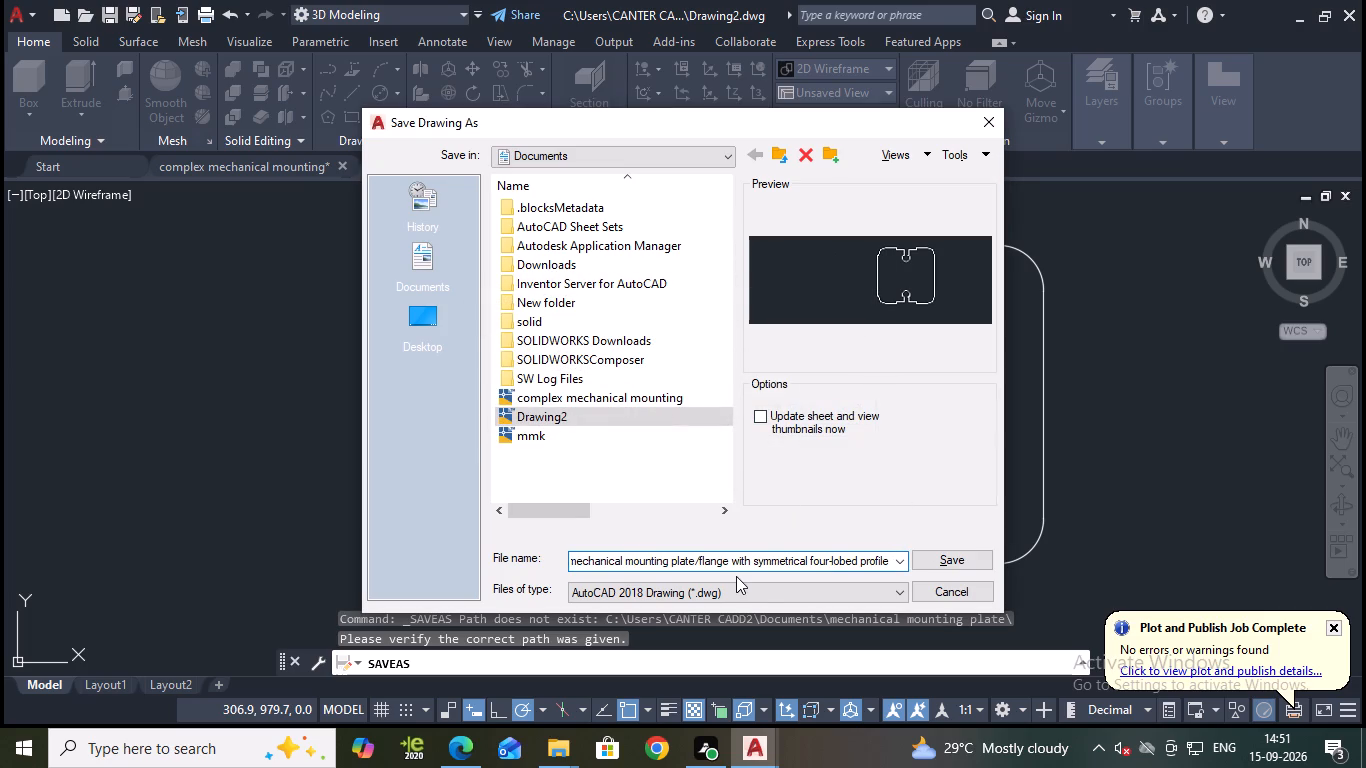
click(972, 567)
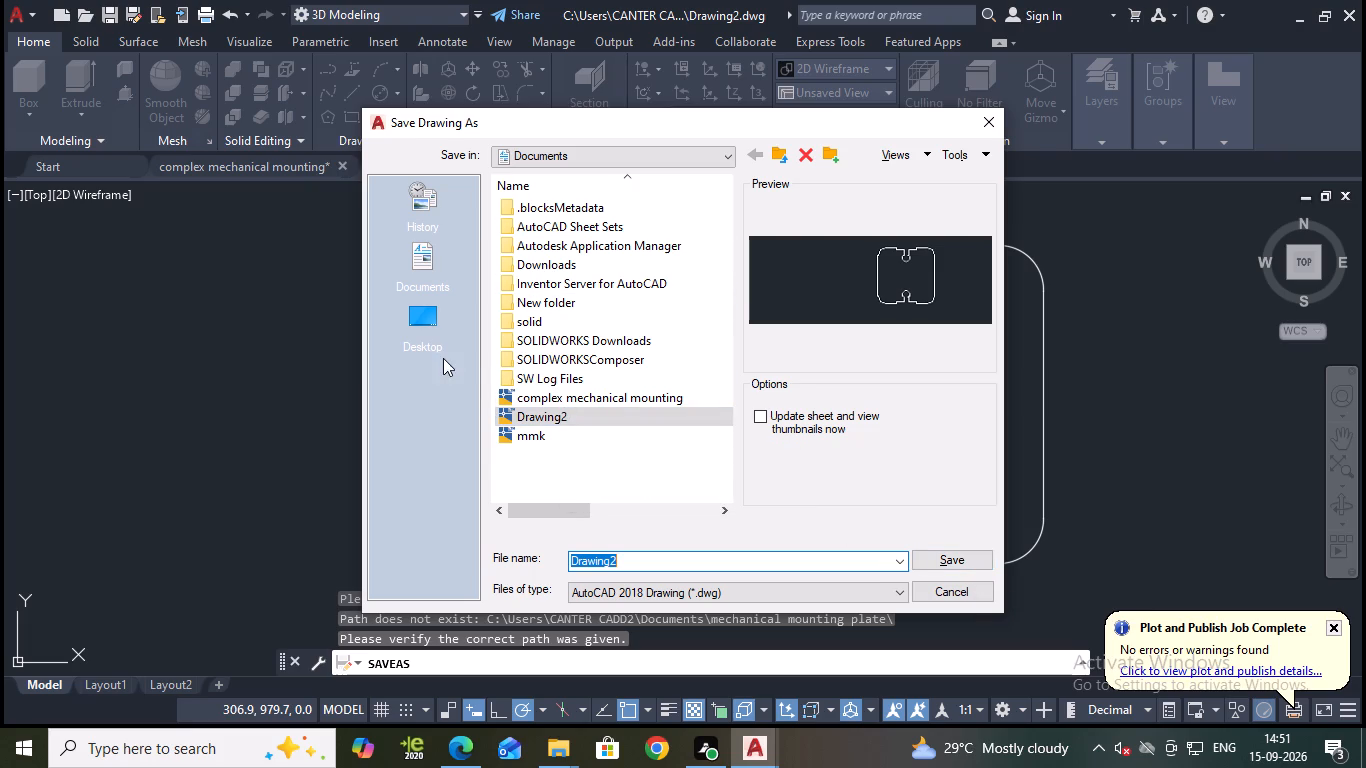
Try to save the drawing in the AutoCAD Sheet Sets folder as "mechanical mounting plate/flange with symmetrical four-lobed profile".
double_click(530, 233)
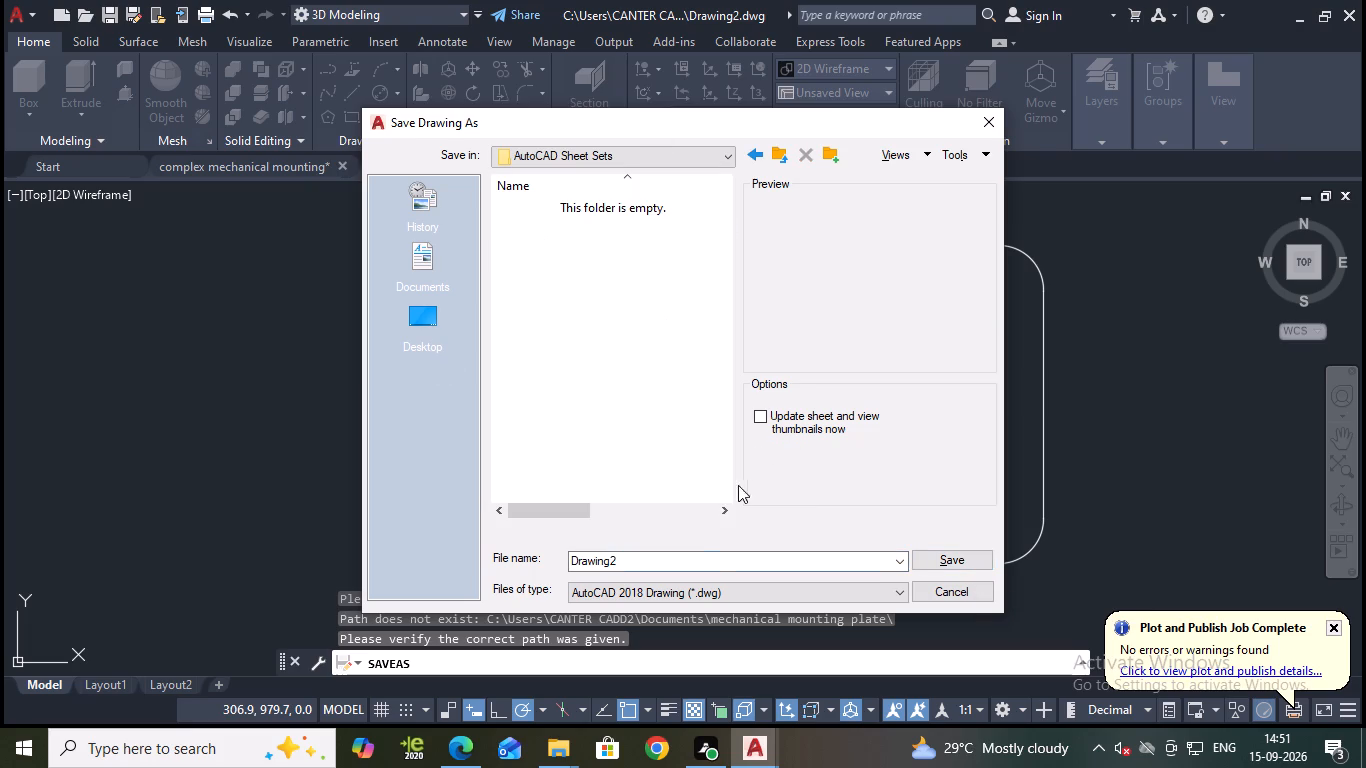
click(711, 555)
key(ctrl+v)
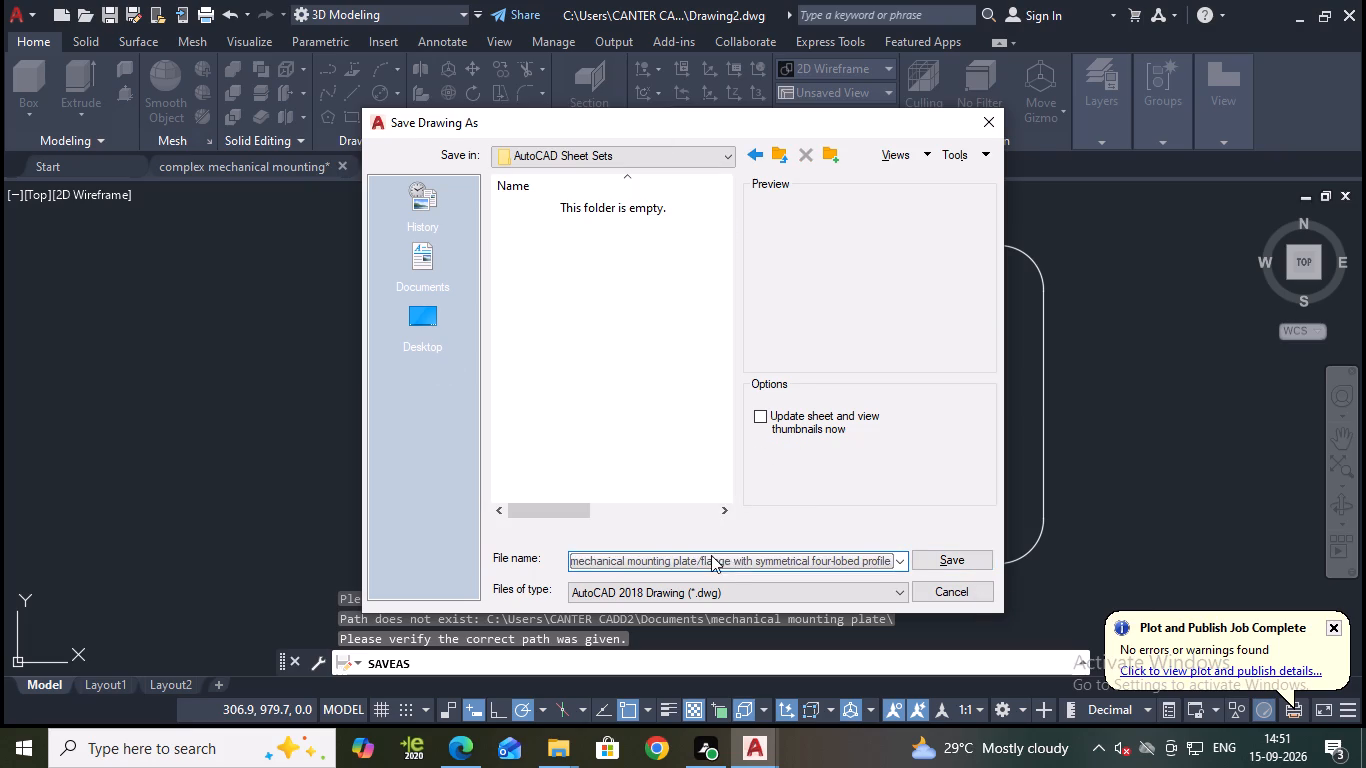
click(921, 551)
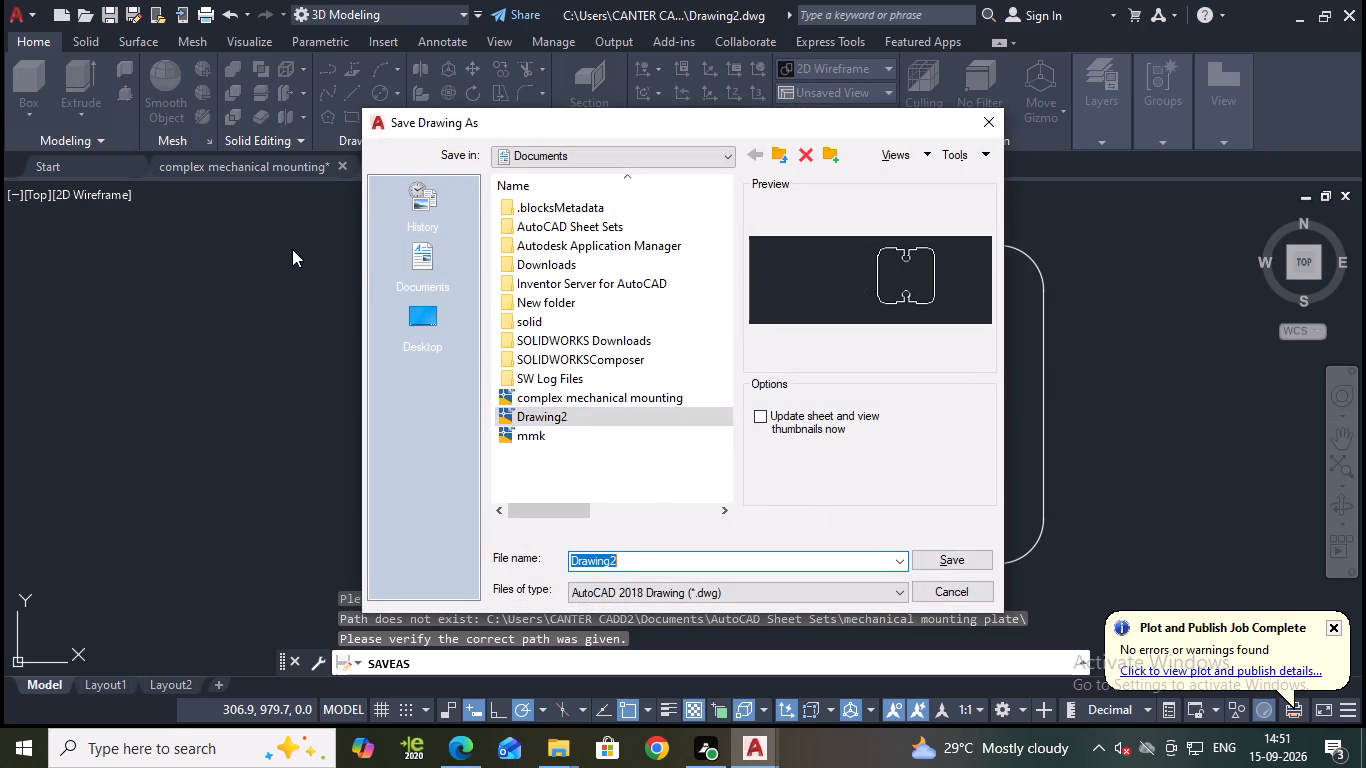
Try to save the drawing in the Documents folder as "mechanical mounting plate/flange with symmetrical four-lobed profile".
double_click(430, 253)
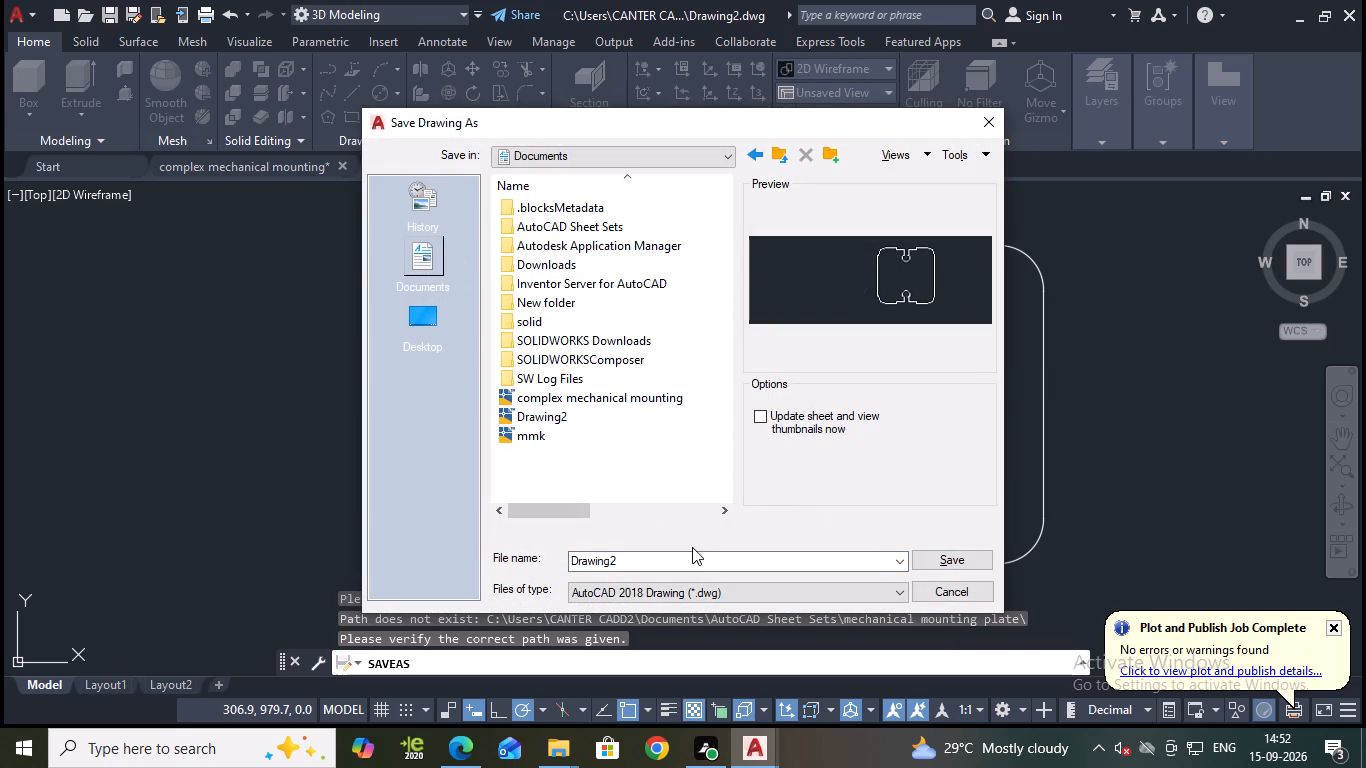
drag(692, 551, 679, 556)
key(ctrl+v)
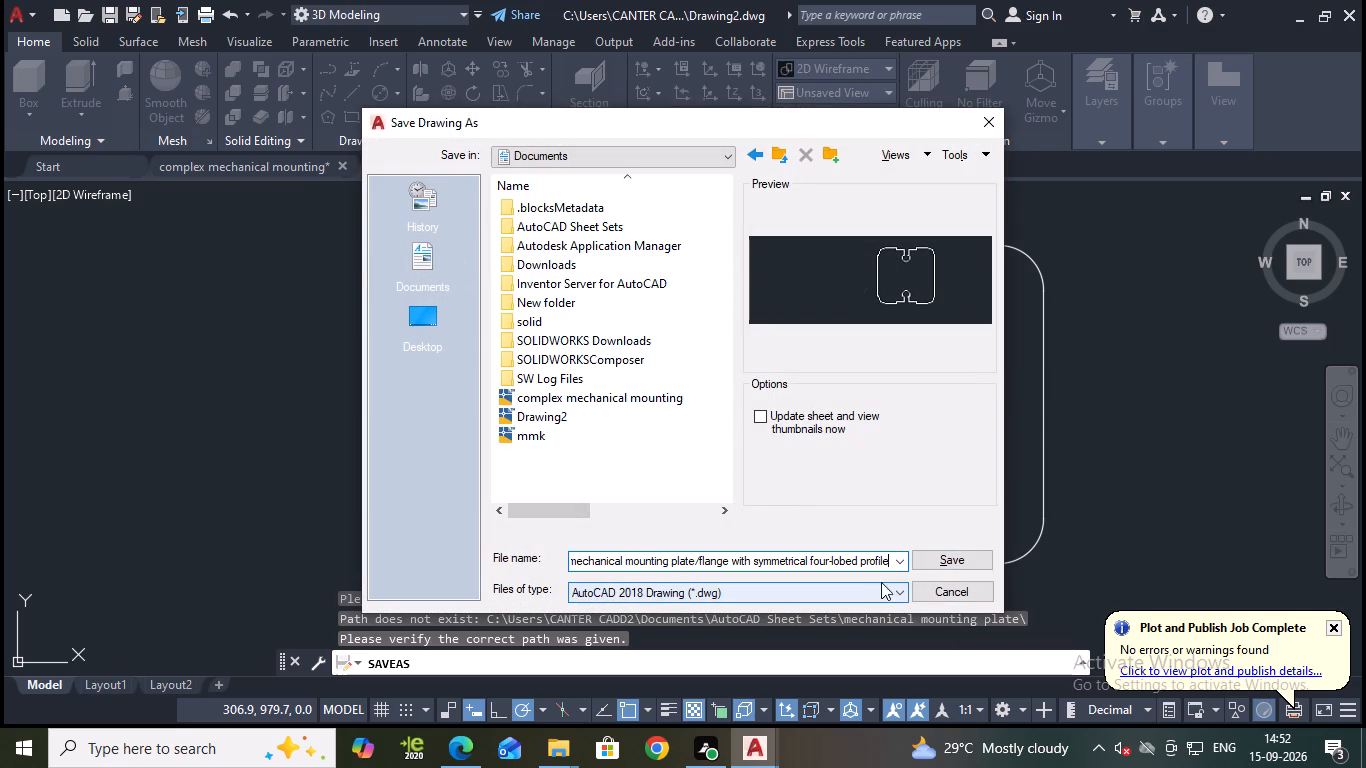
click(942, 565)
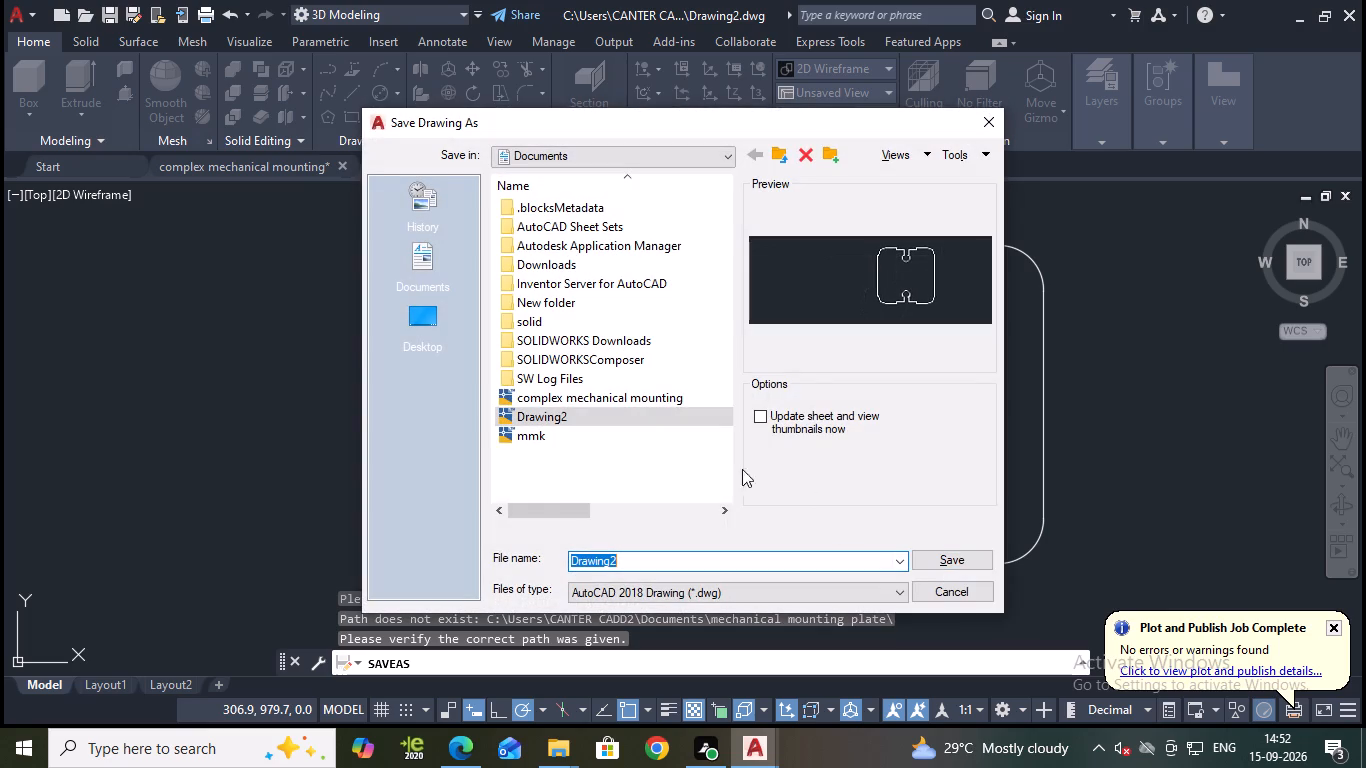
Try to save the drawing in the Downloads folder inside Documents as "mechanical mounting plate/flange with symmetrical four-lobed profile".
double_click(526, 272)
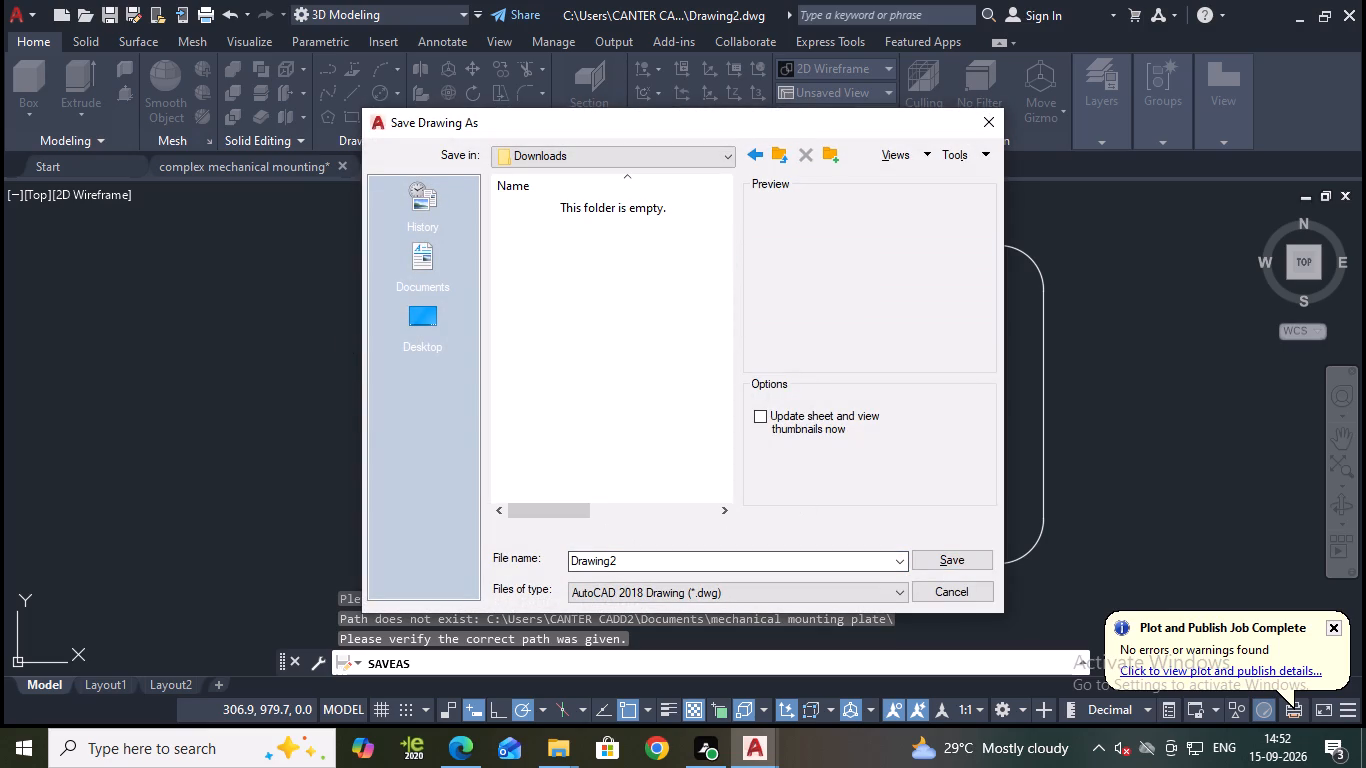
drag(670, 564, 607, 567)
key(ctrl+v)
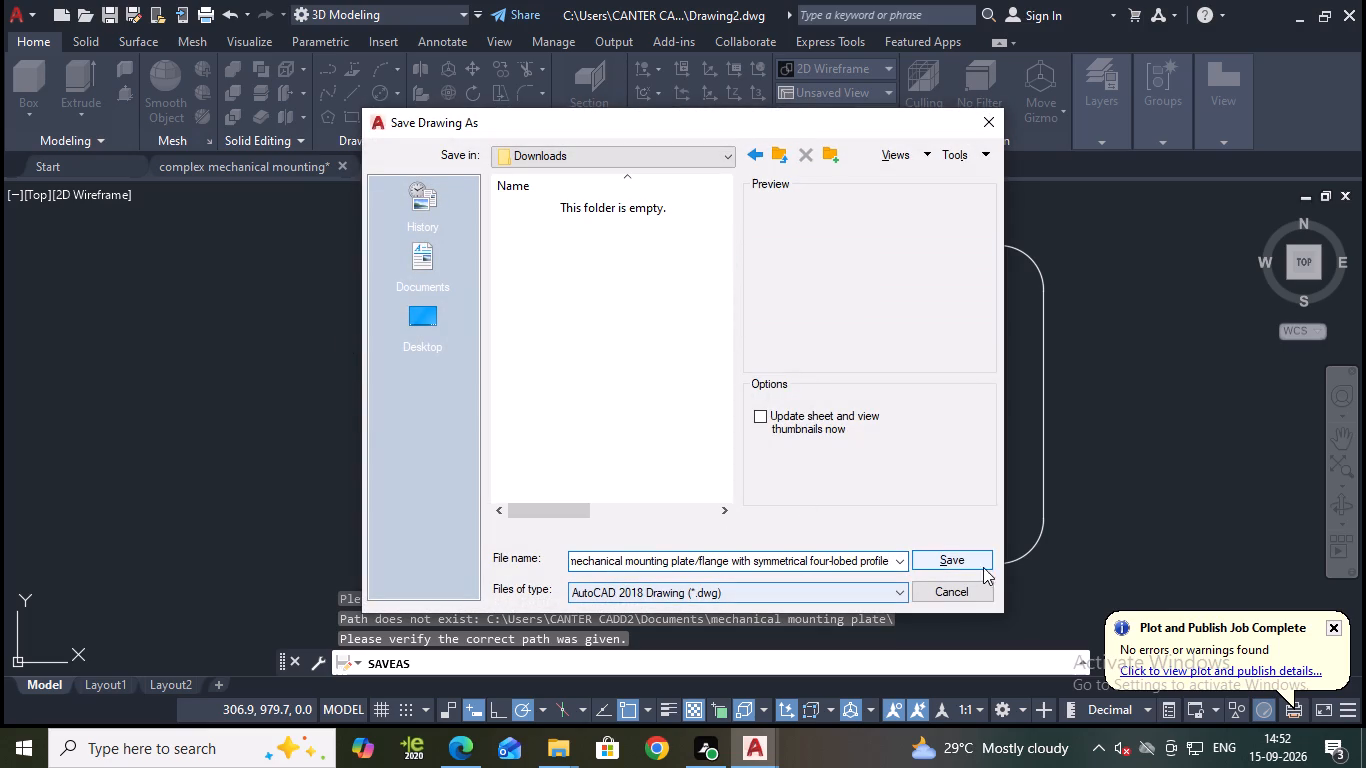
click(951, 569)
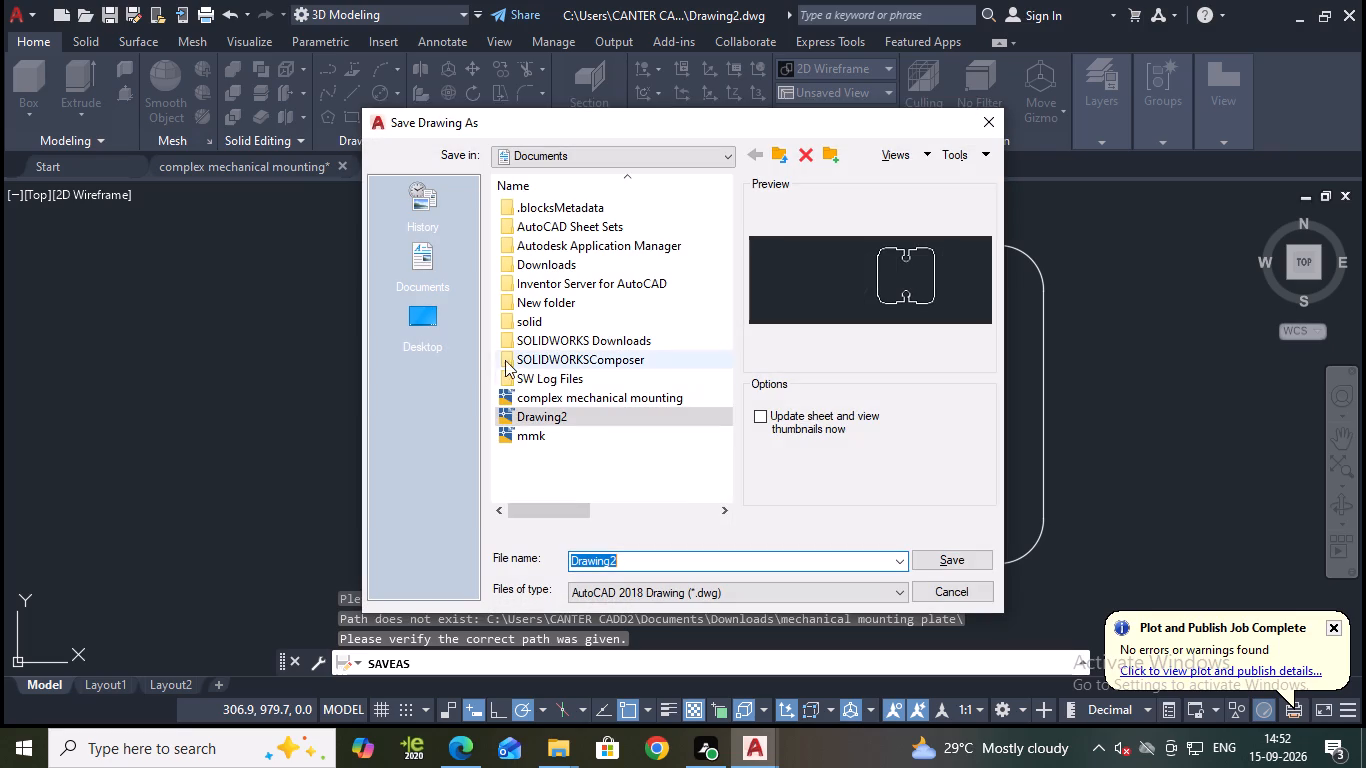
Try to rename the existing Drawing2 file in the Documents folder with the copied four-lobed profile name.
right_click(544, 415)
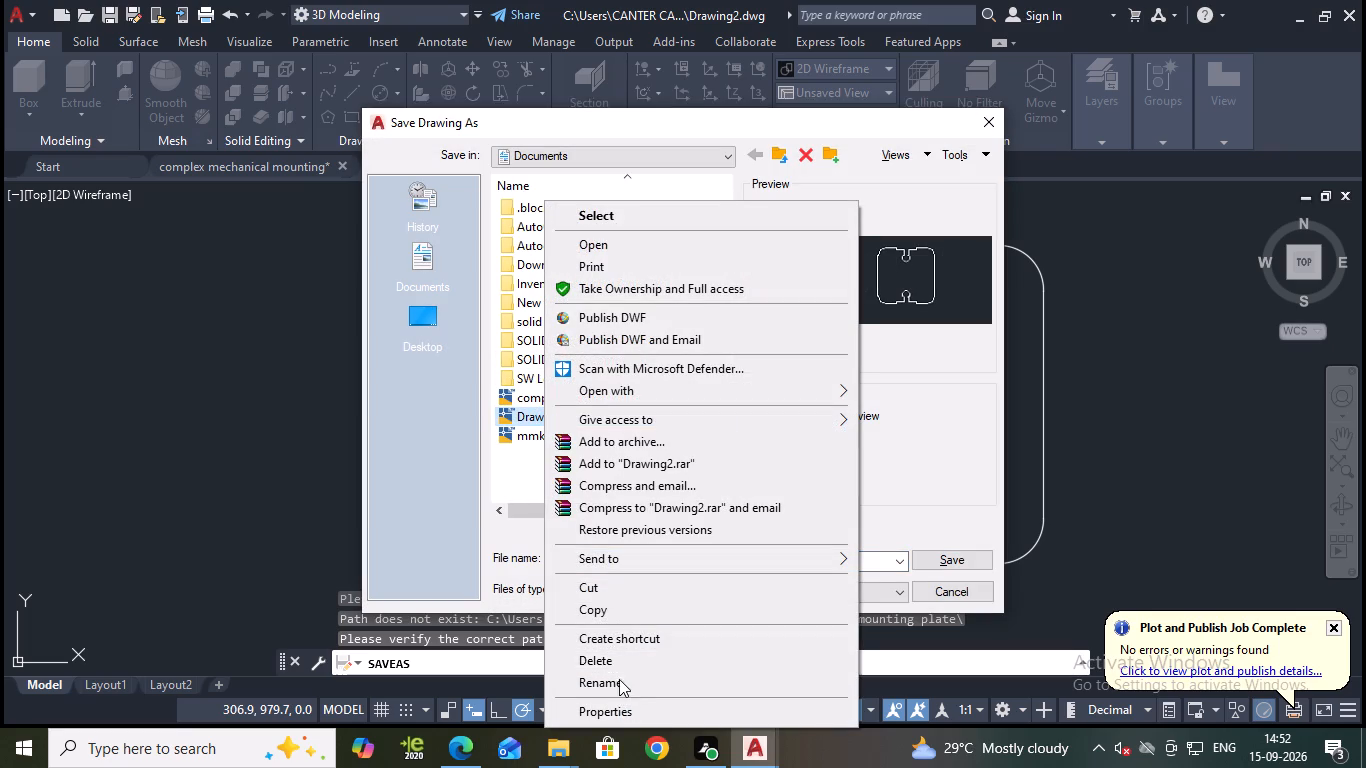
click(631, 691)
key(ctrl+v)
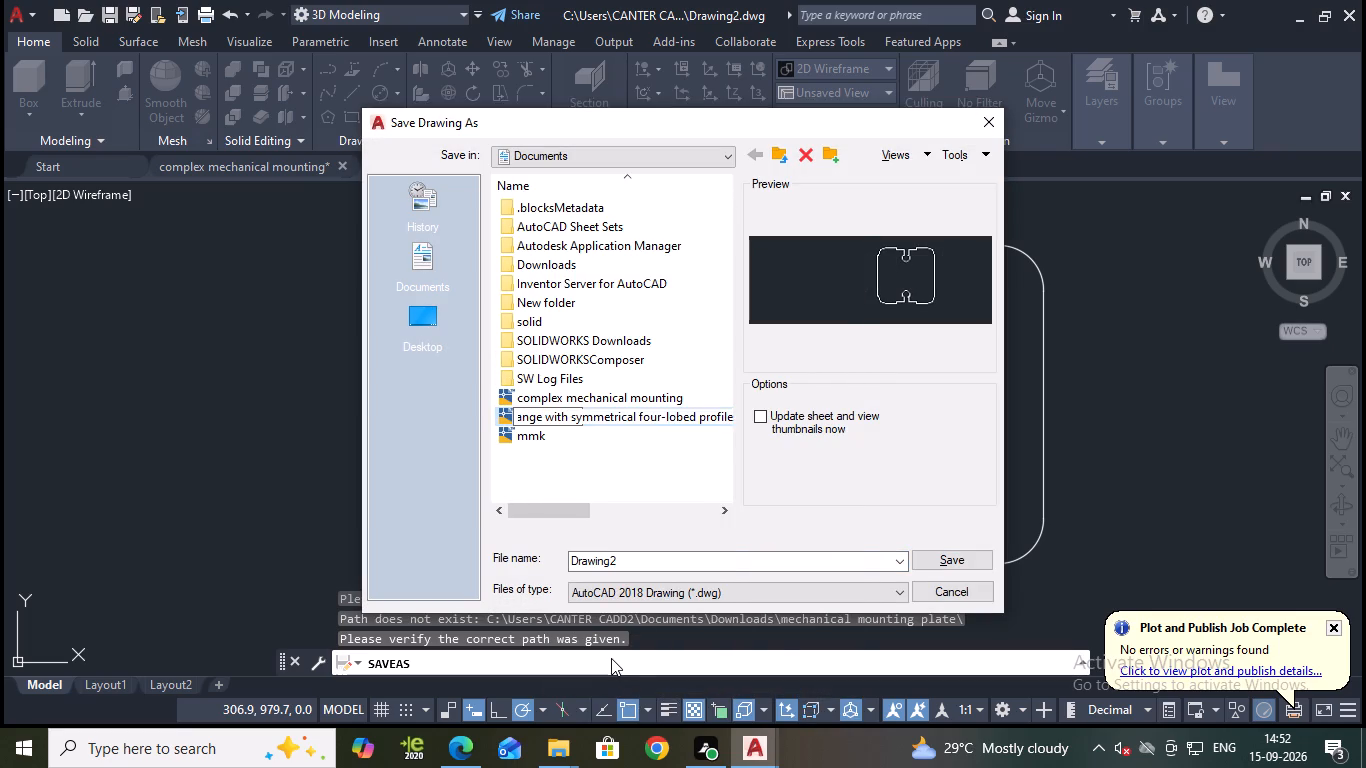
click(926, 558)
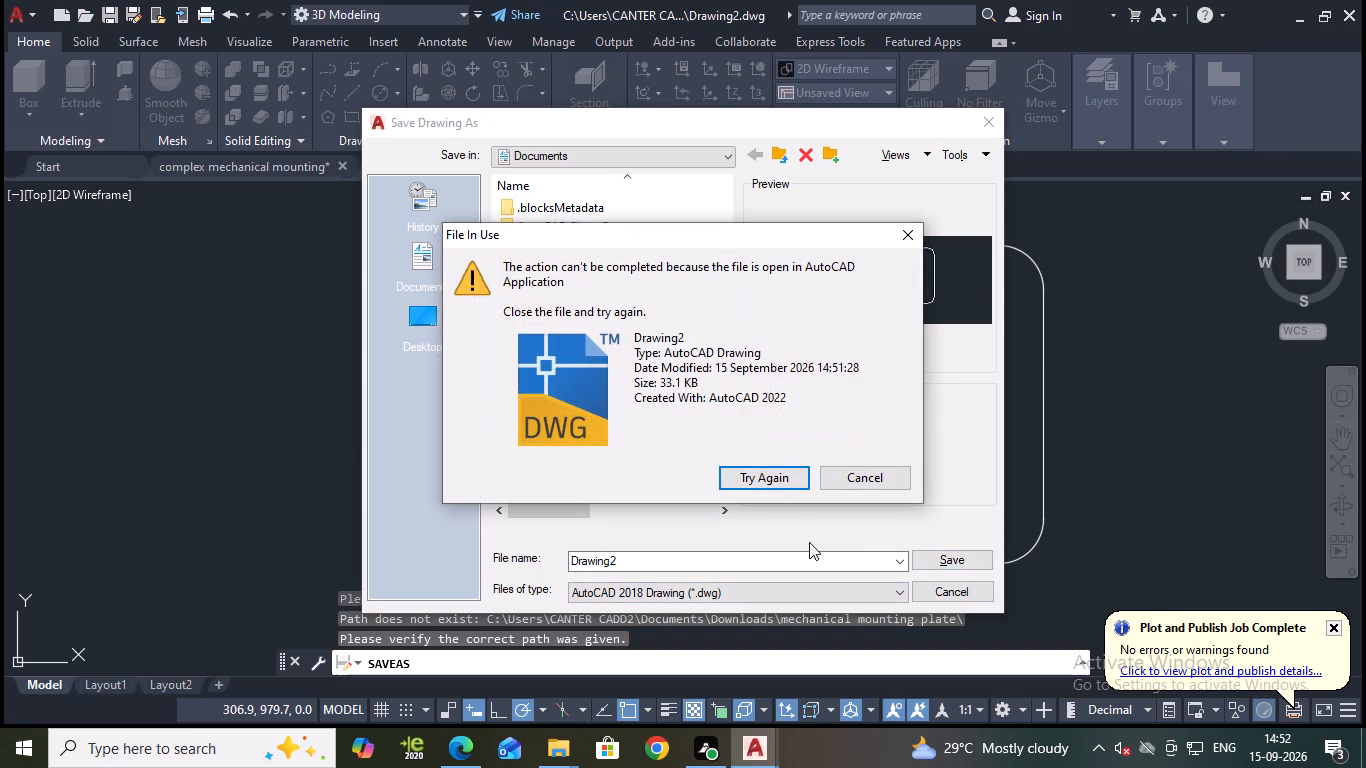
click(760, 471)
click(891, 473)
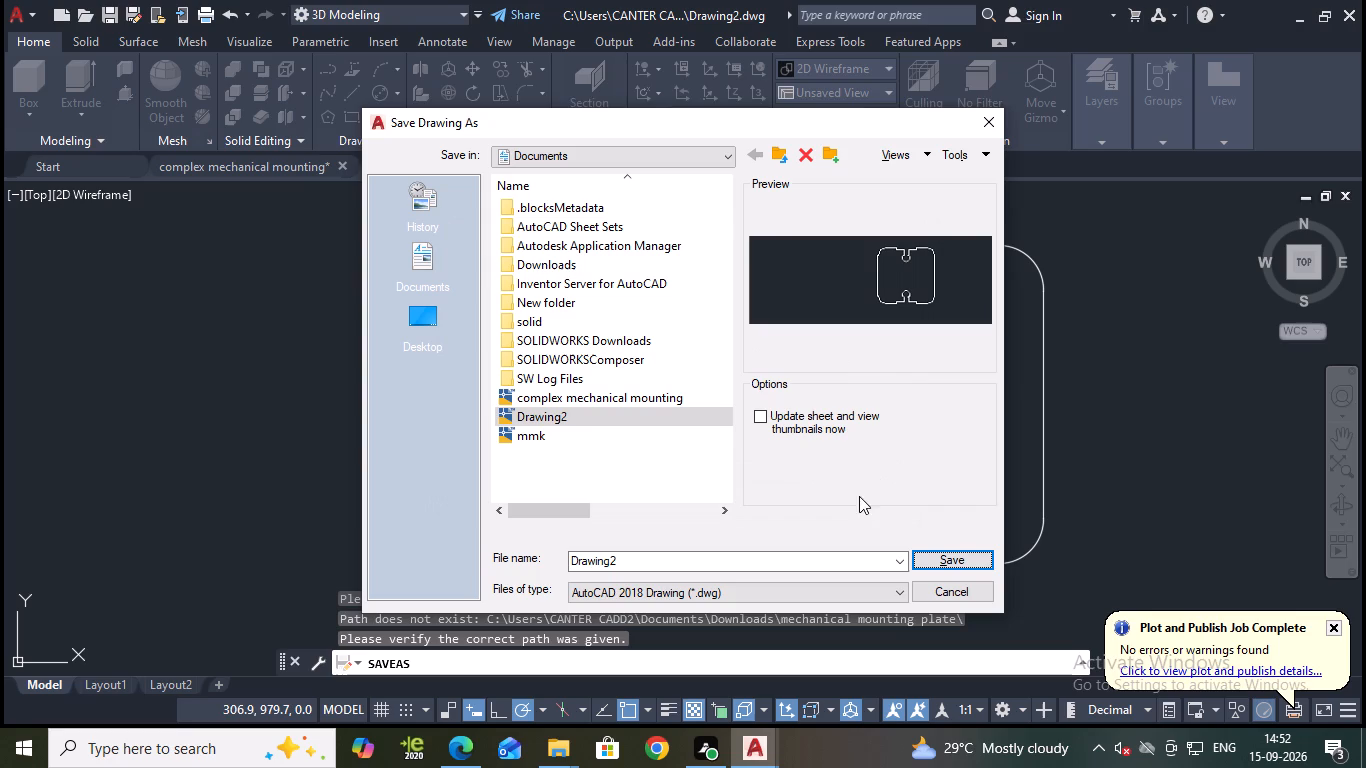
Save the drawing in the Documents folder as "mechanical mounting plateflange with symmetrical four-lobed profile", without the slash, and save it once more.
click(627, 563)
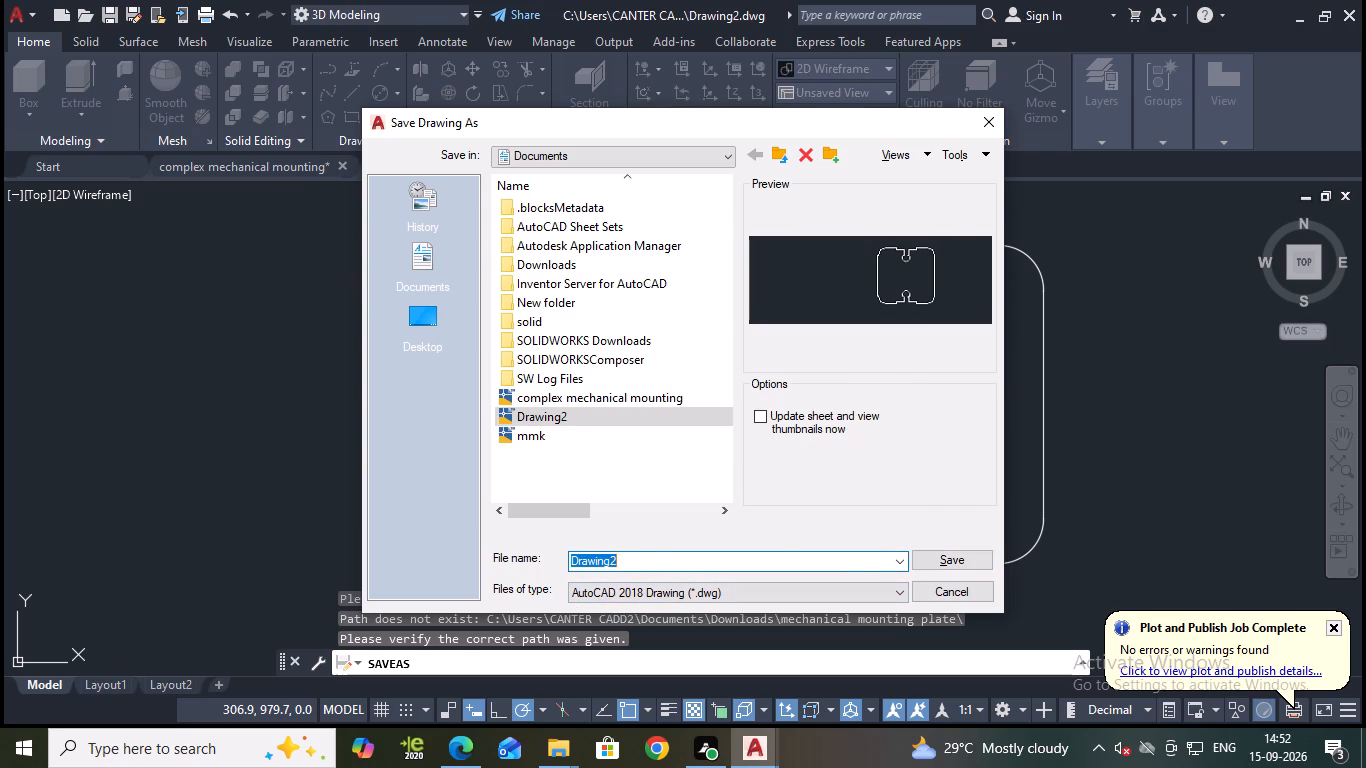
key(ctrl+v)
click(984, 564)
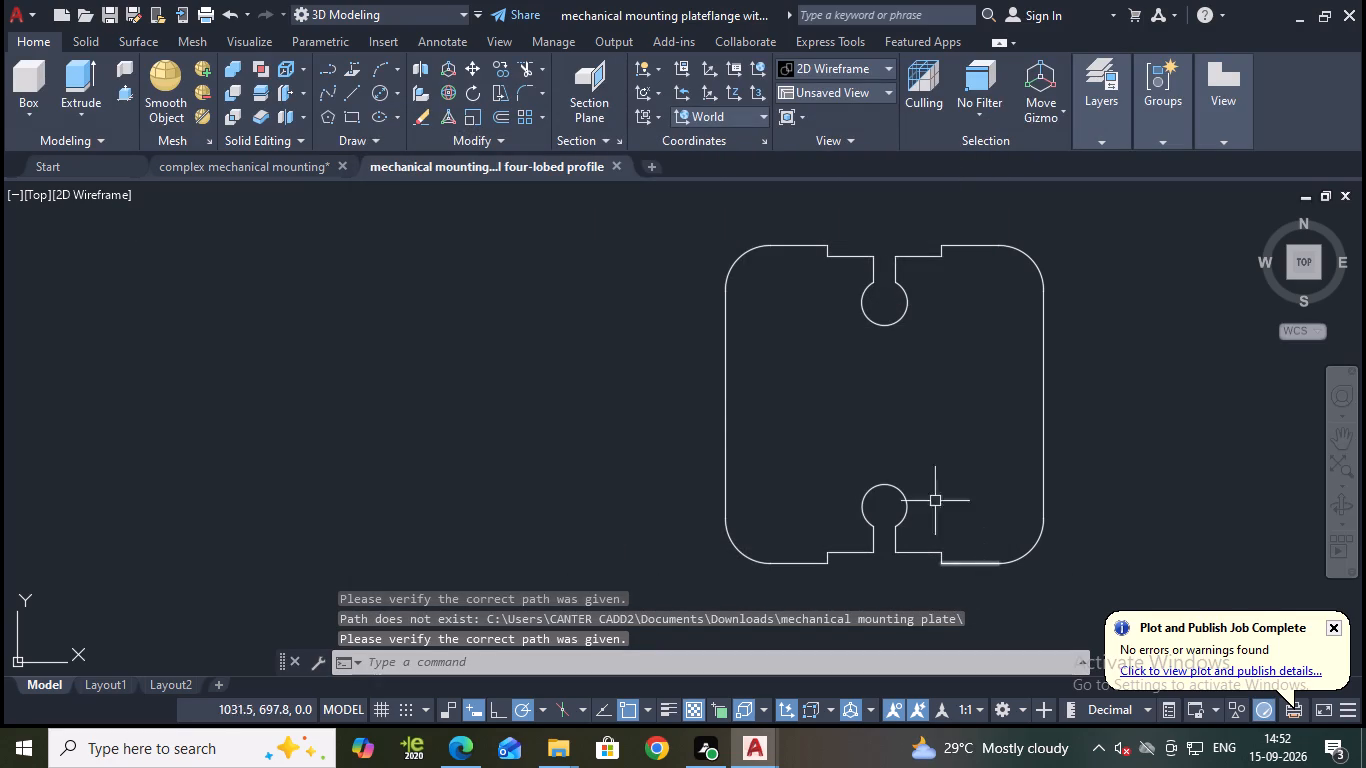
scroll(687, 431, down, 1)
scroll(812, 427, up, 2)
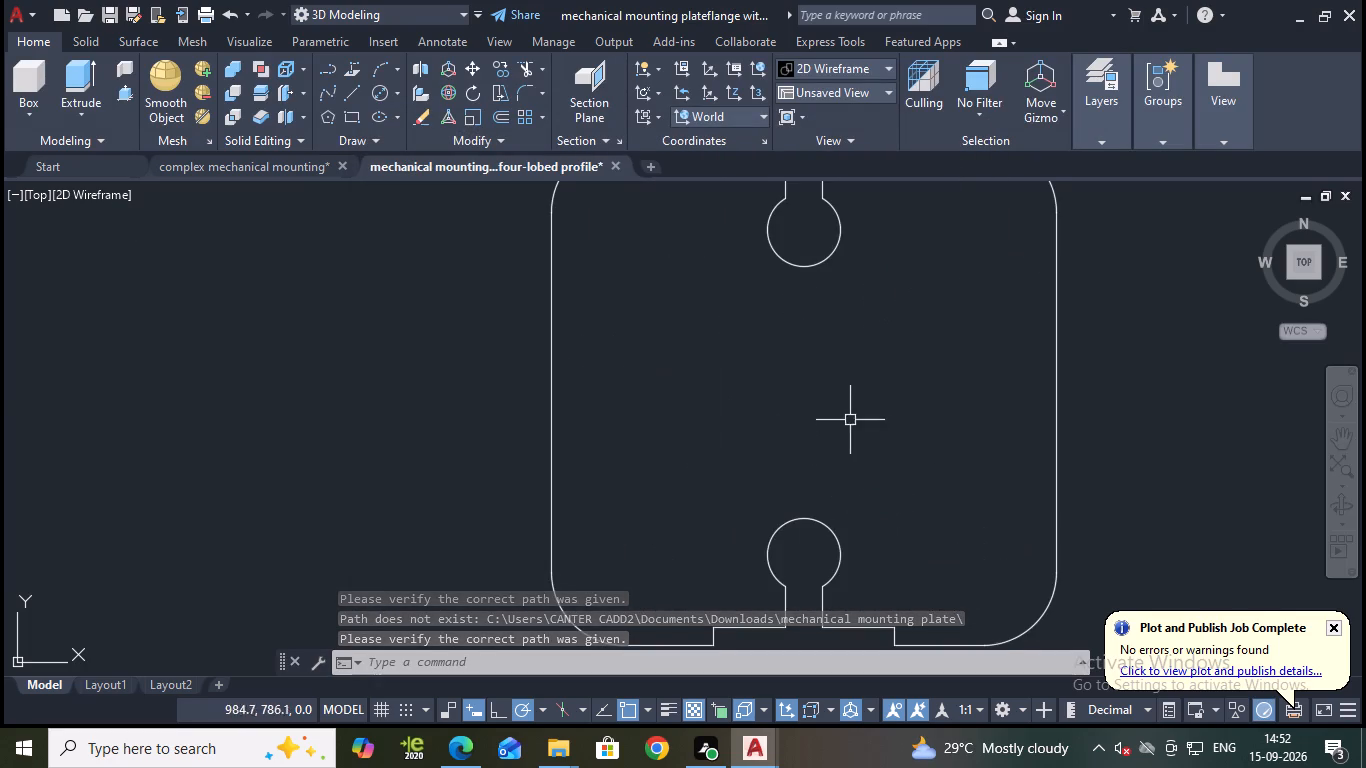
middle_drag(851, 419, 763, 454)
scroll(763, 439, down, 1)
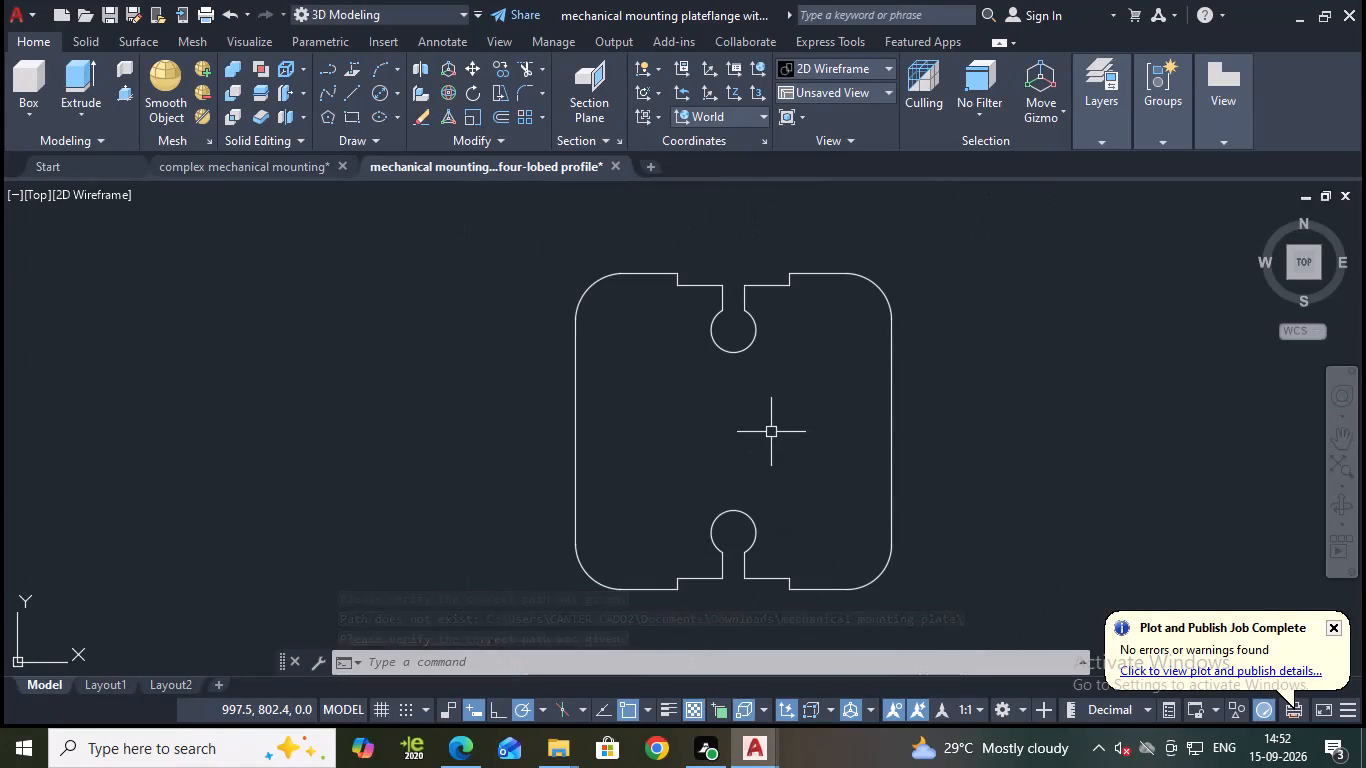
key(ctrl+s)
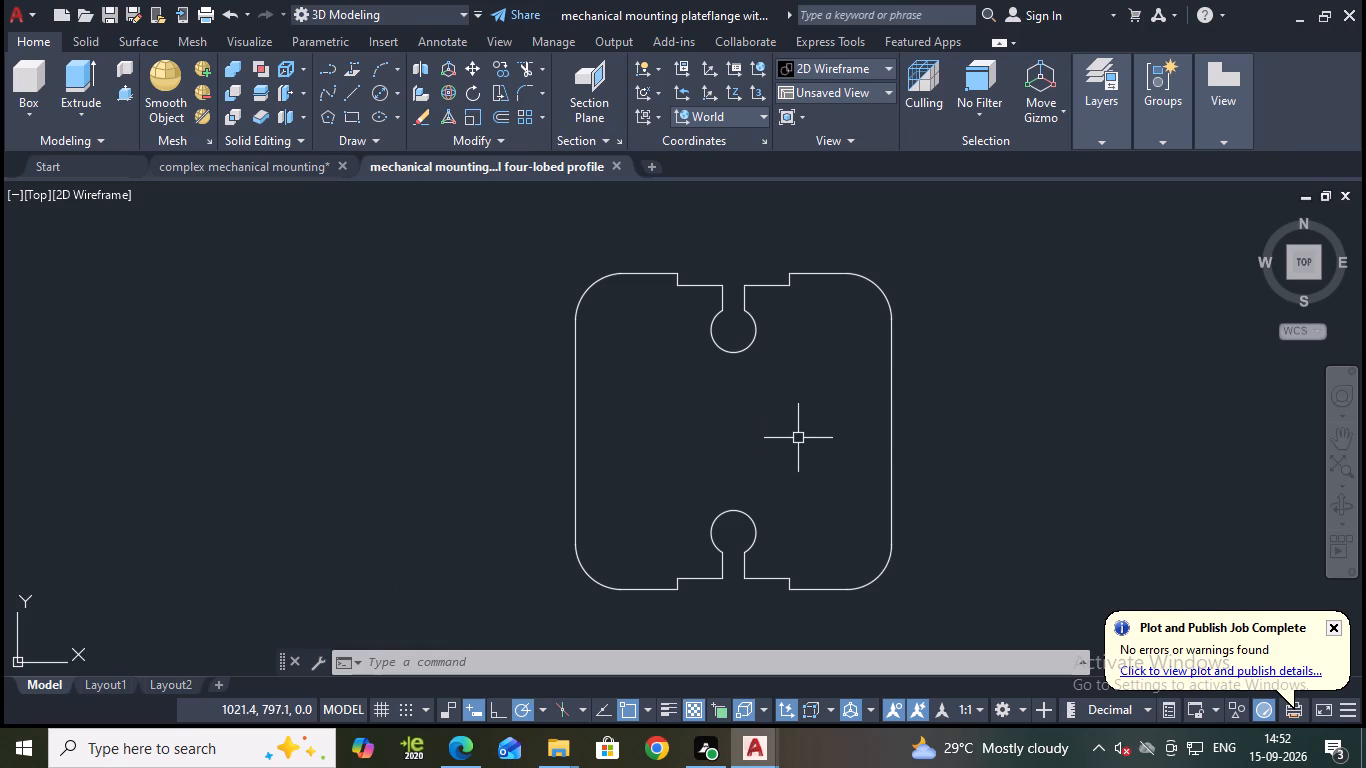
In the SW Isometric view, use Presspull to extrude the area inside the closed plate profile upward by 20 mm.
scroll(834, 416, down, 1)
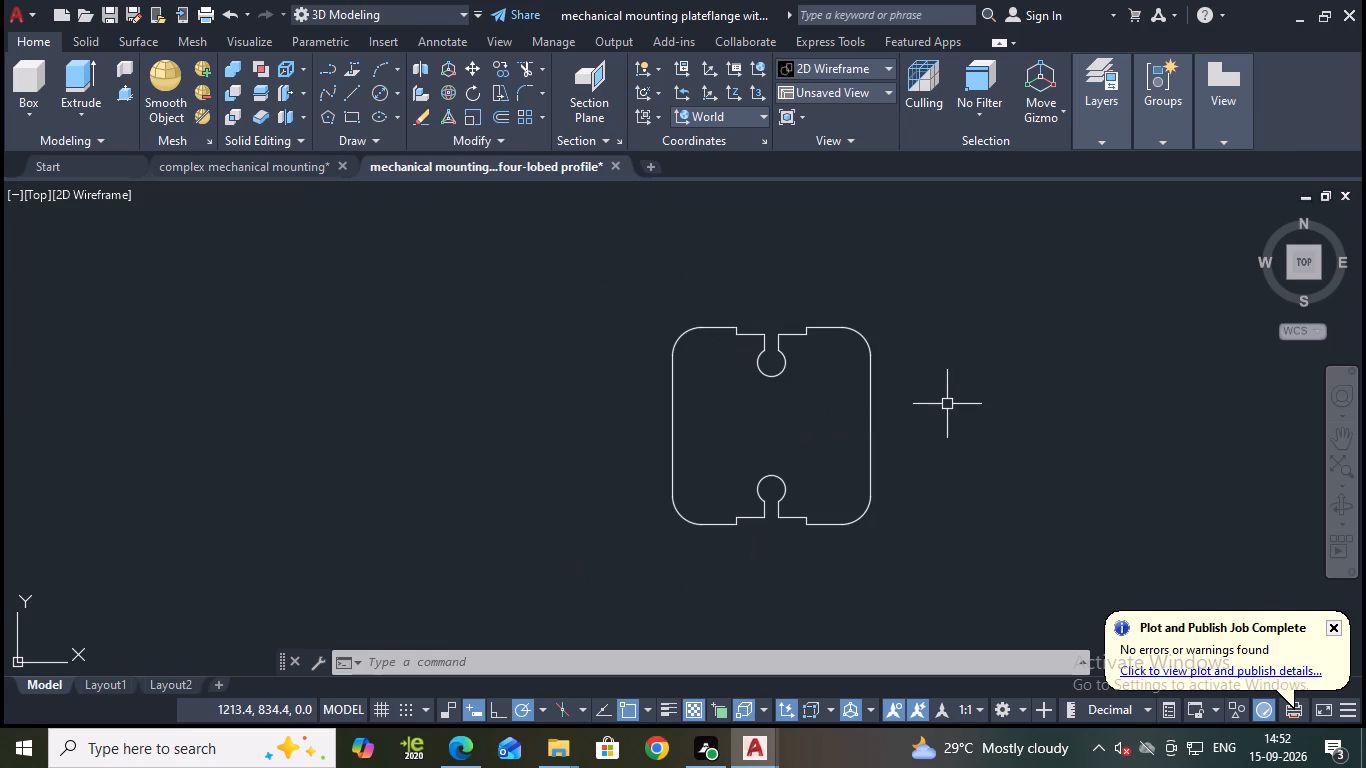
middle_drag(941, 398, 868, 399)
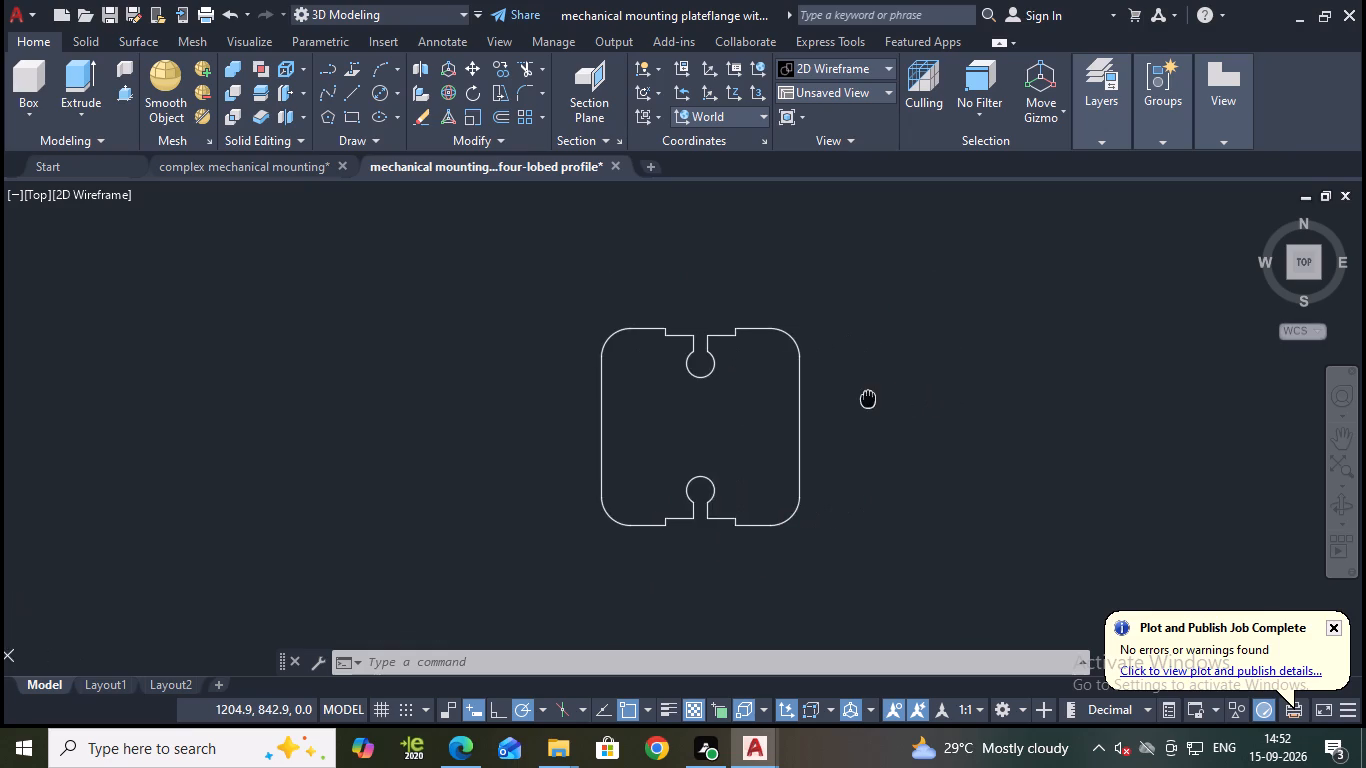
middle_drag(868, 399, 764, 391)
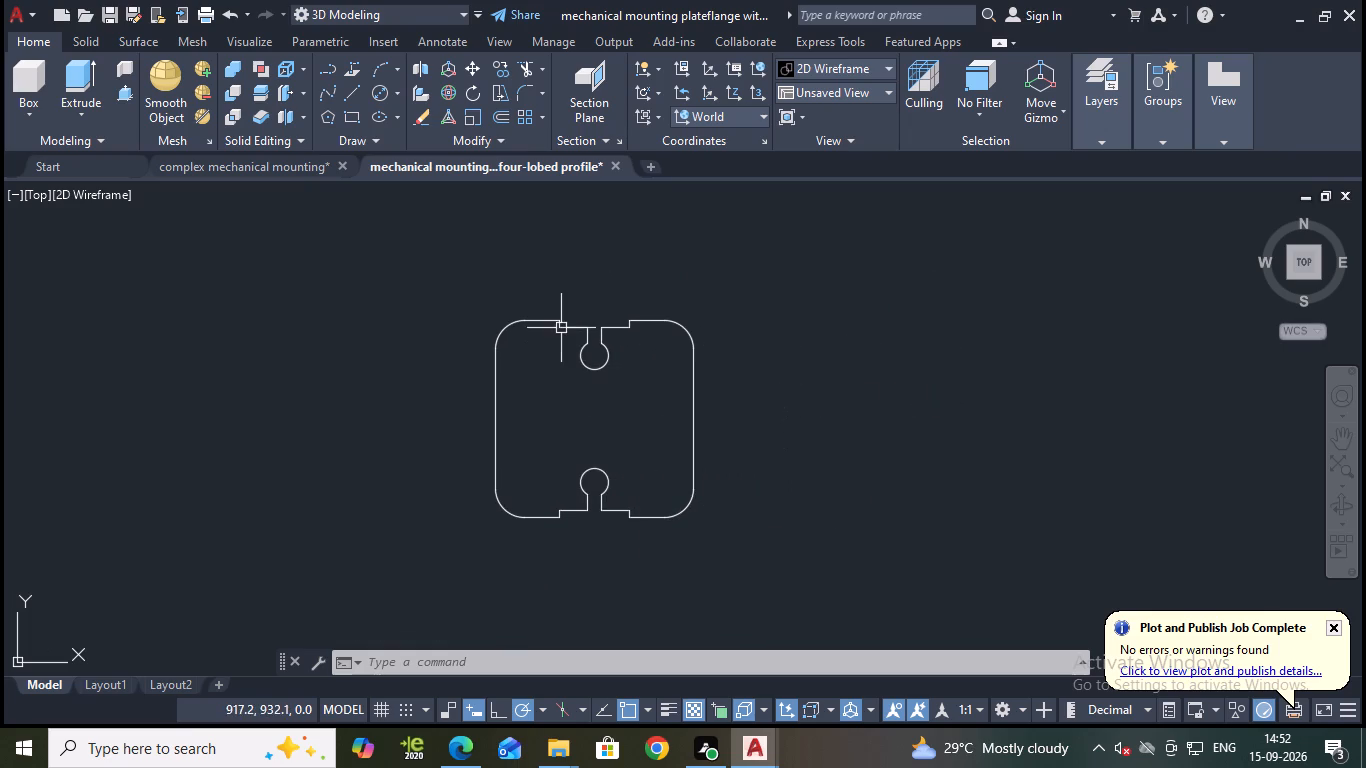
scroll(561, 328, up, 1)
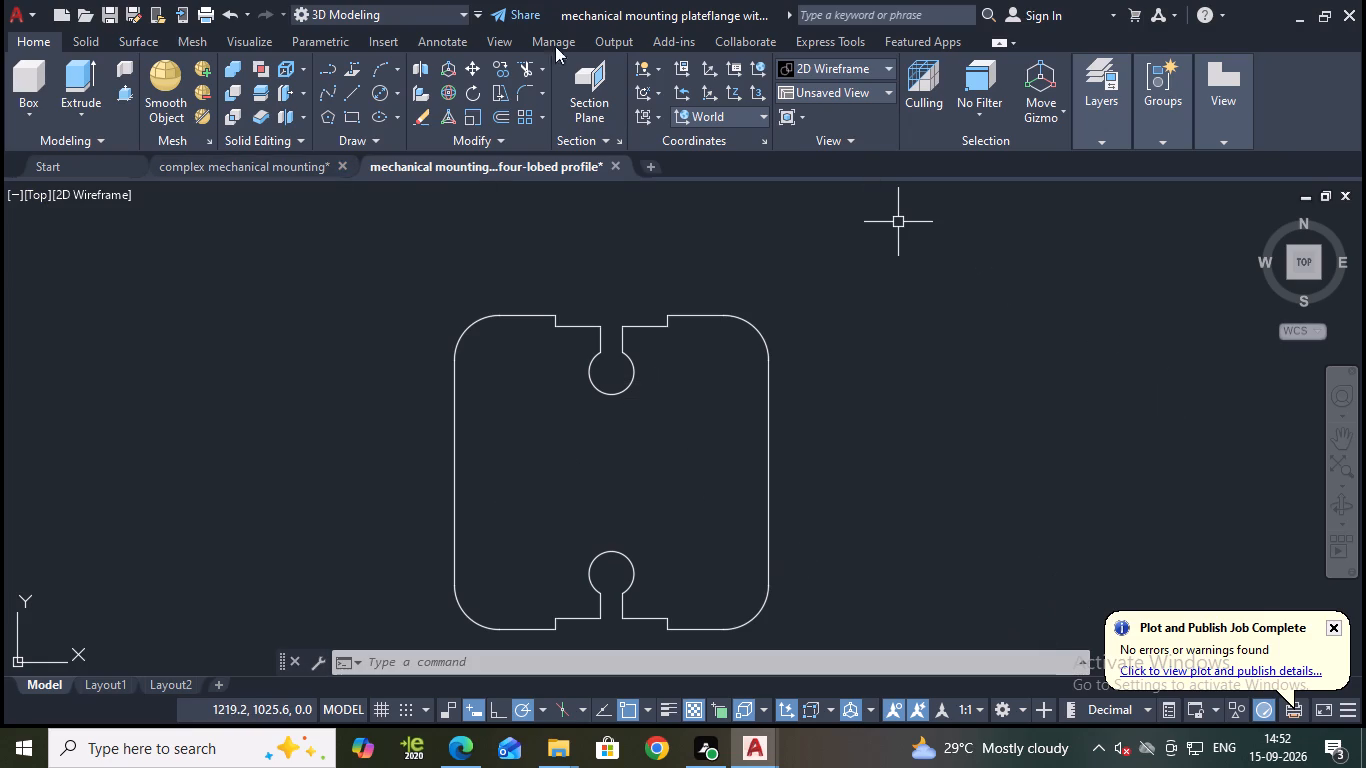
click(826, 99)
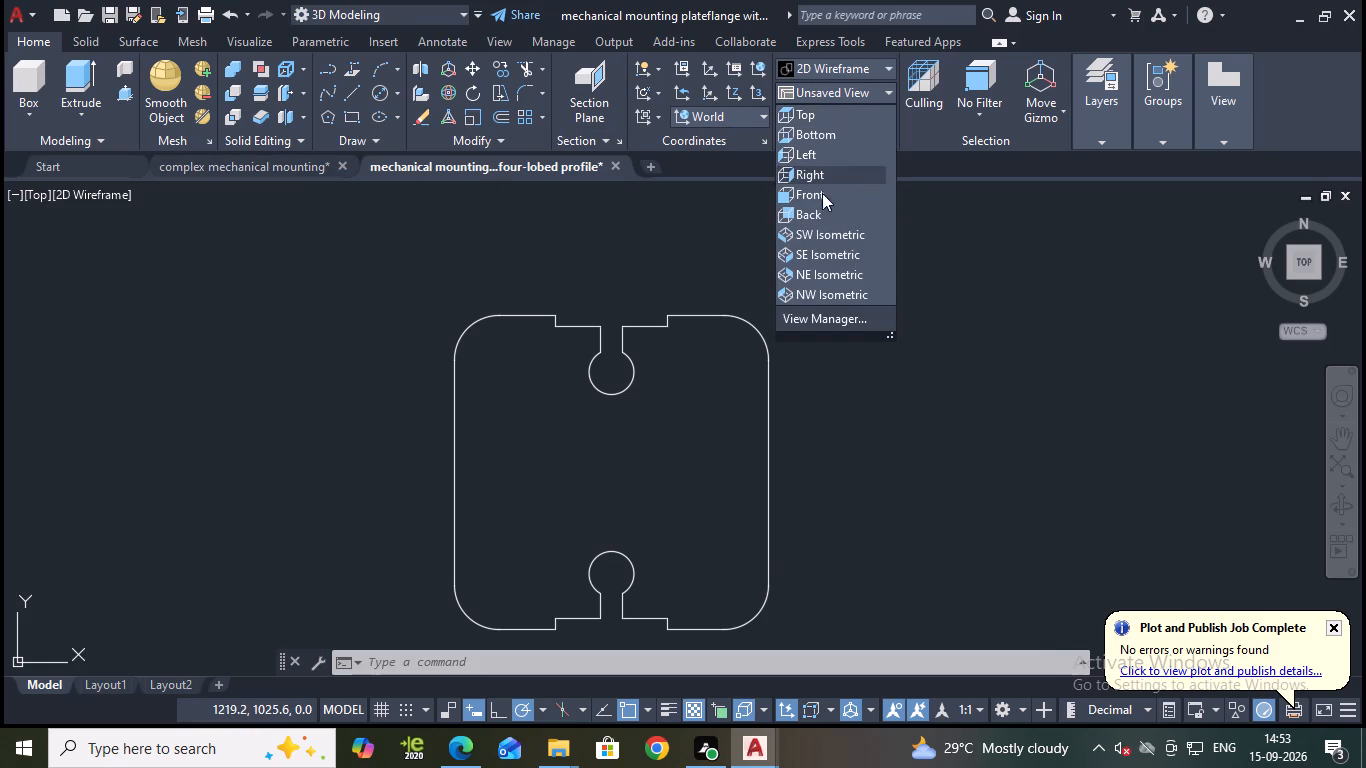
click(830, 227)
scroll(836, 280, down, 1)
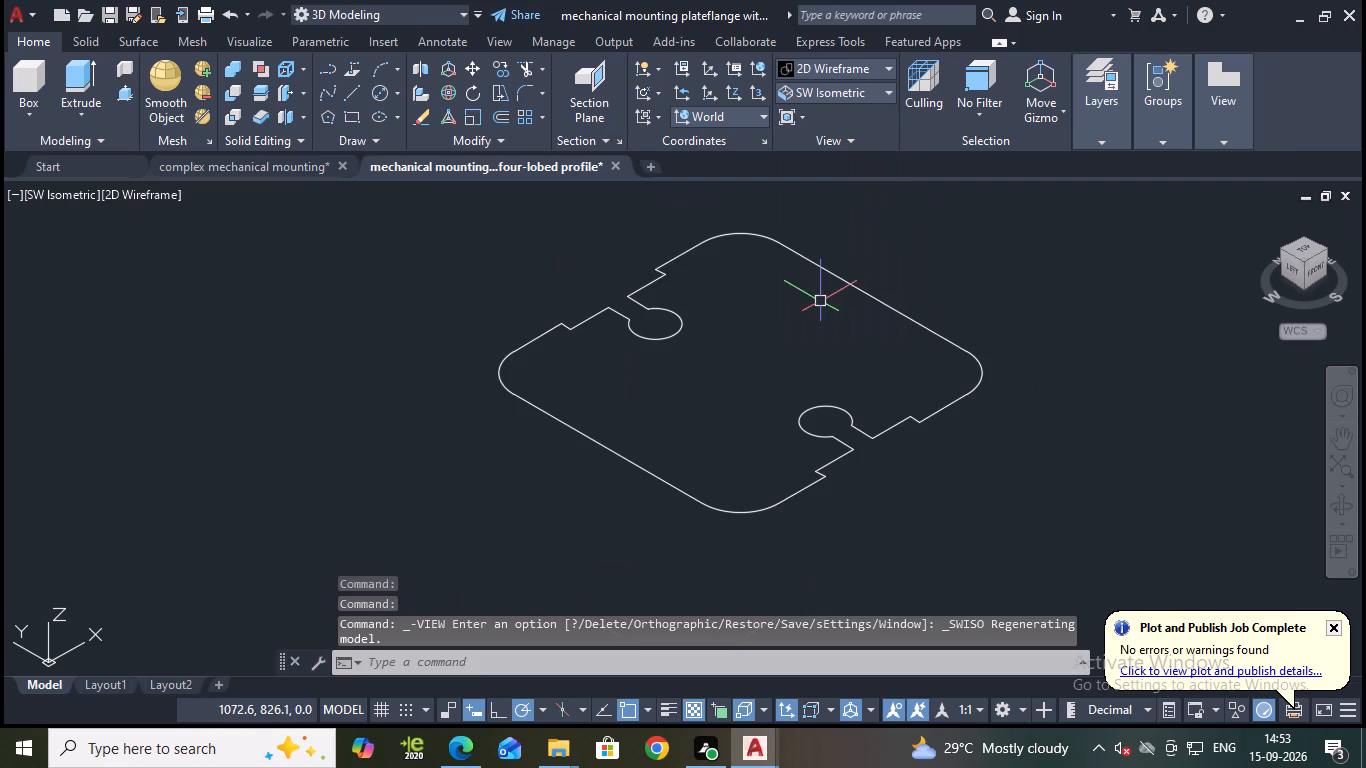
click(128, 102)
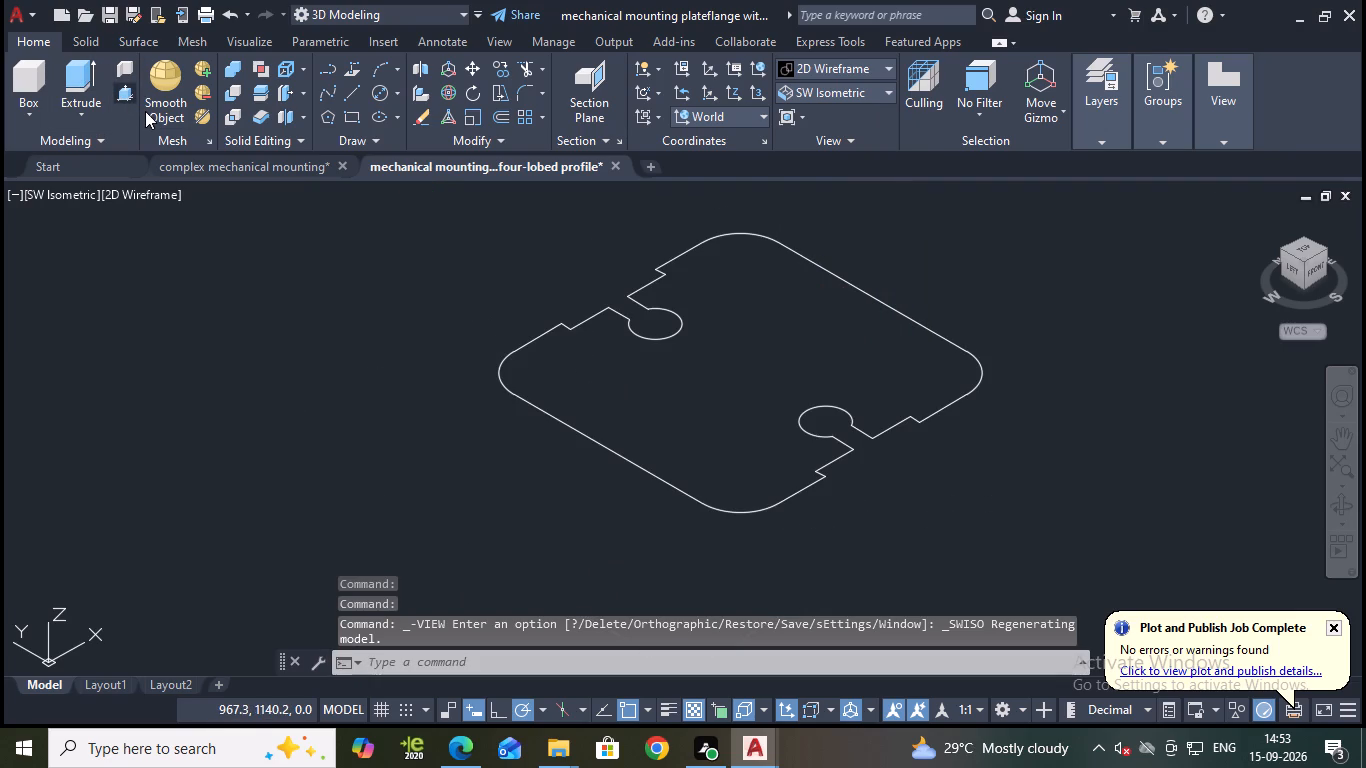
click(732, 363)
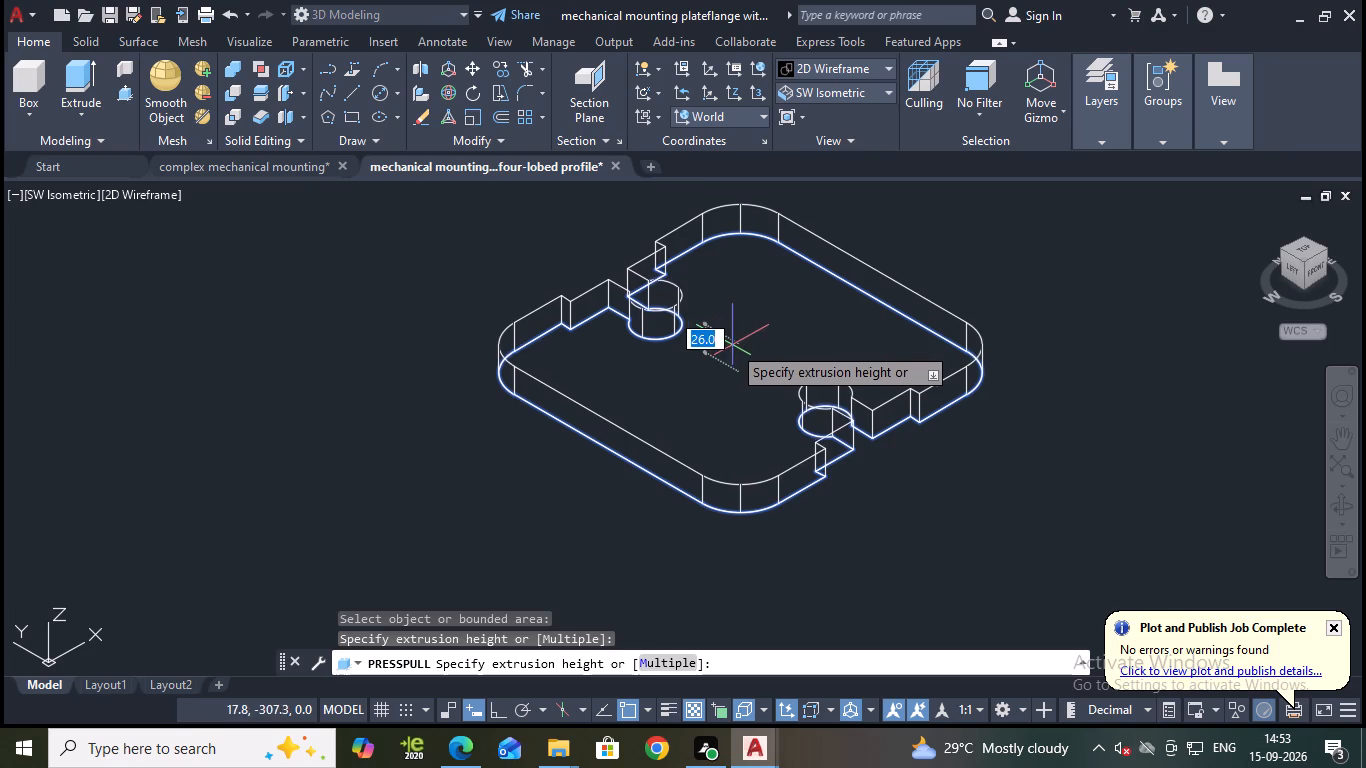
key(2)
key(0)
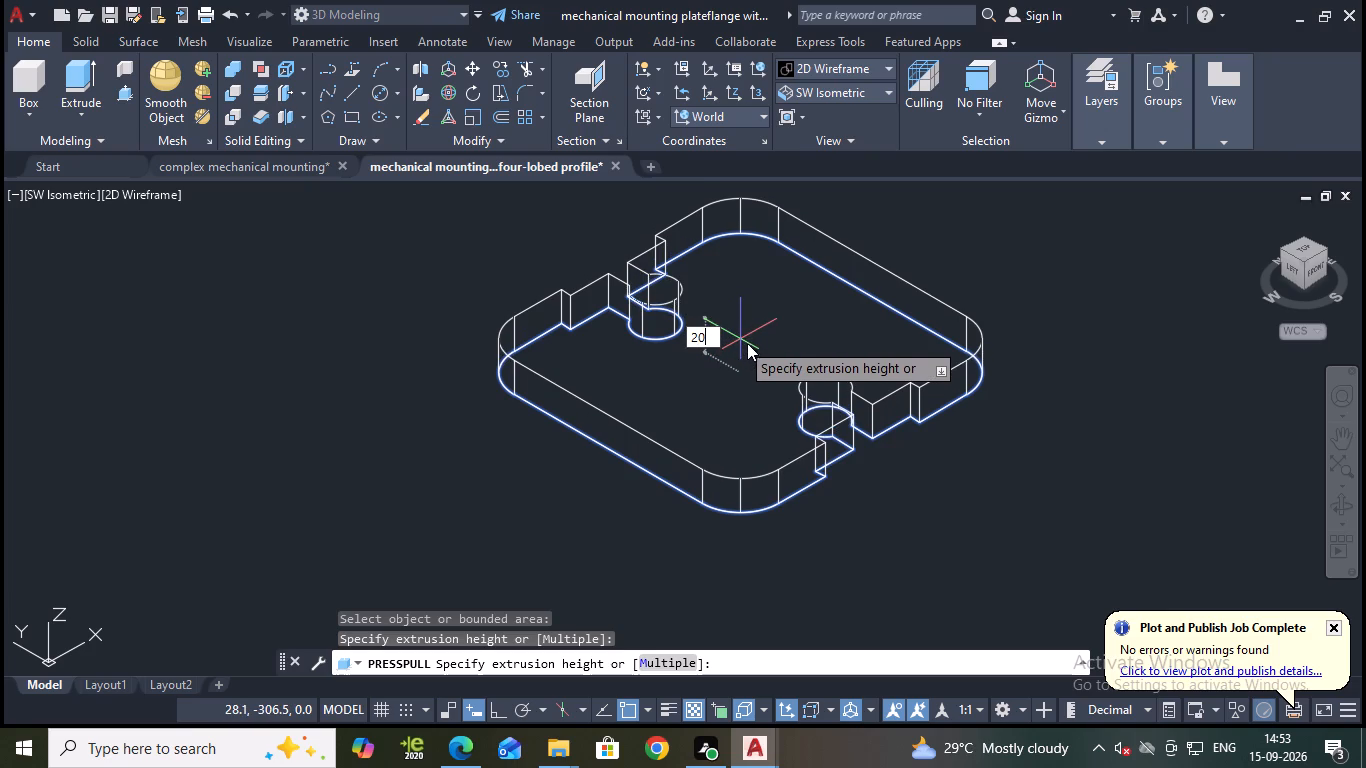
key(Return)
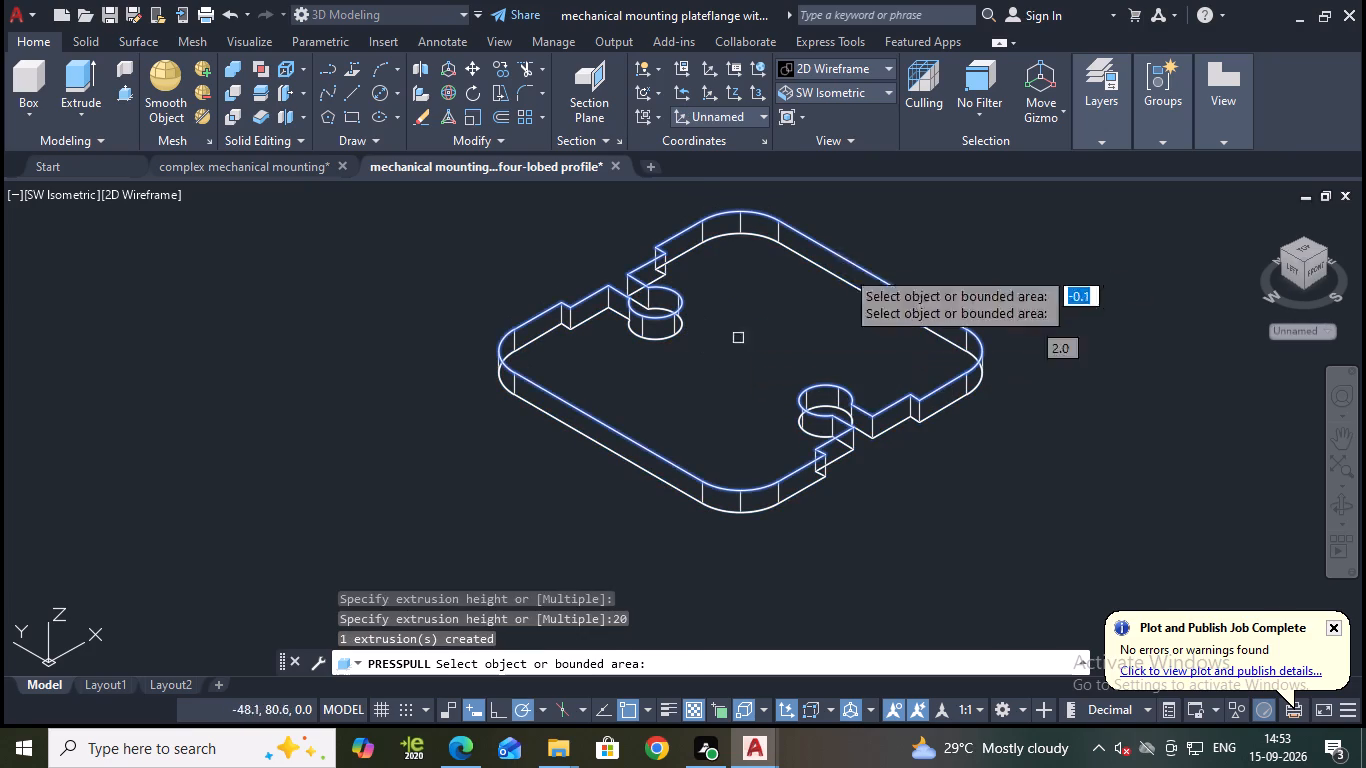
Set the visual style of the plate model to Shades of Gray.
click(823, 70)
click(833, 69)
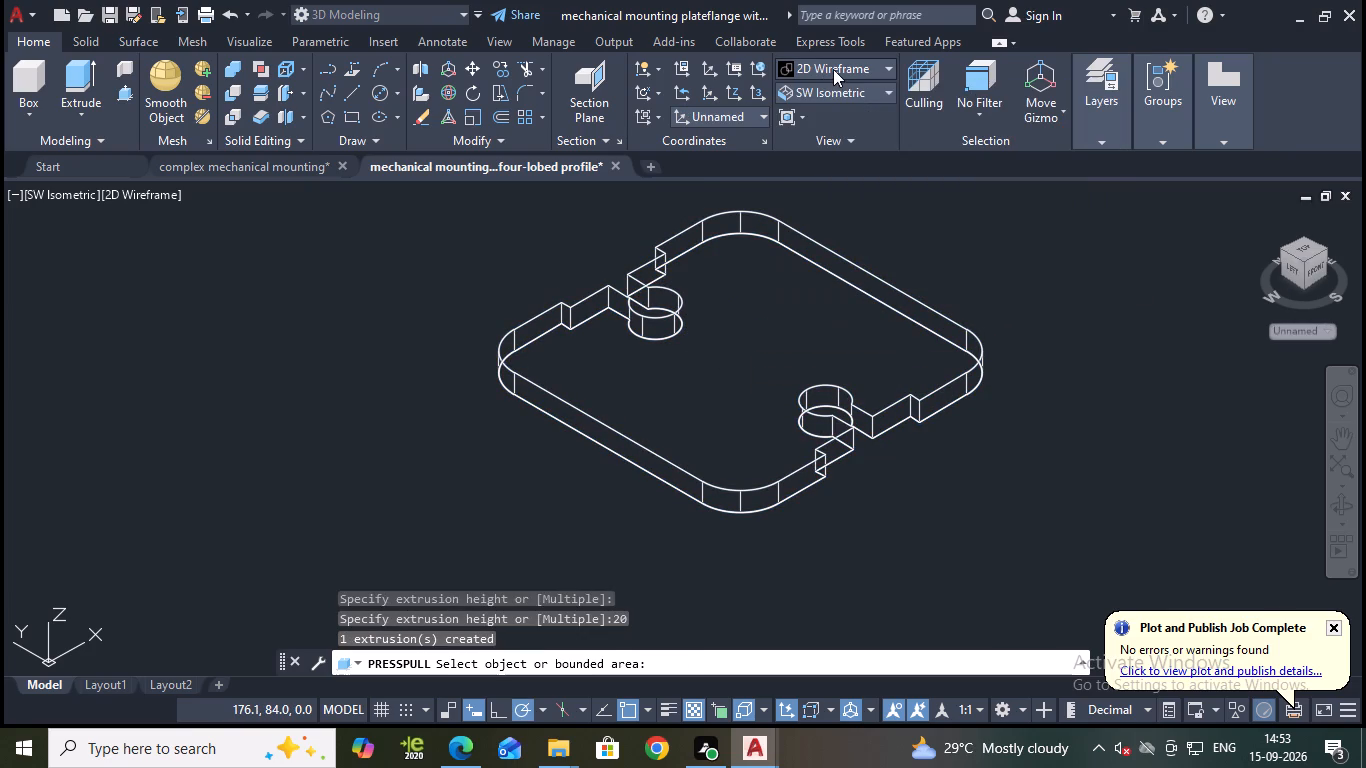
click(893, 69)
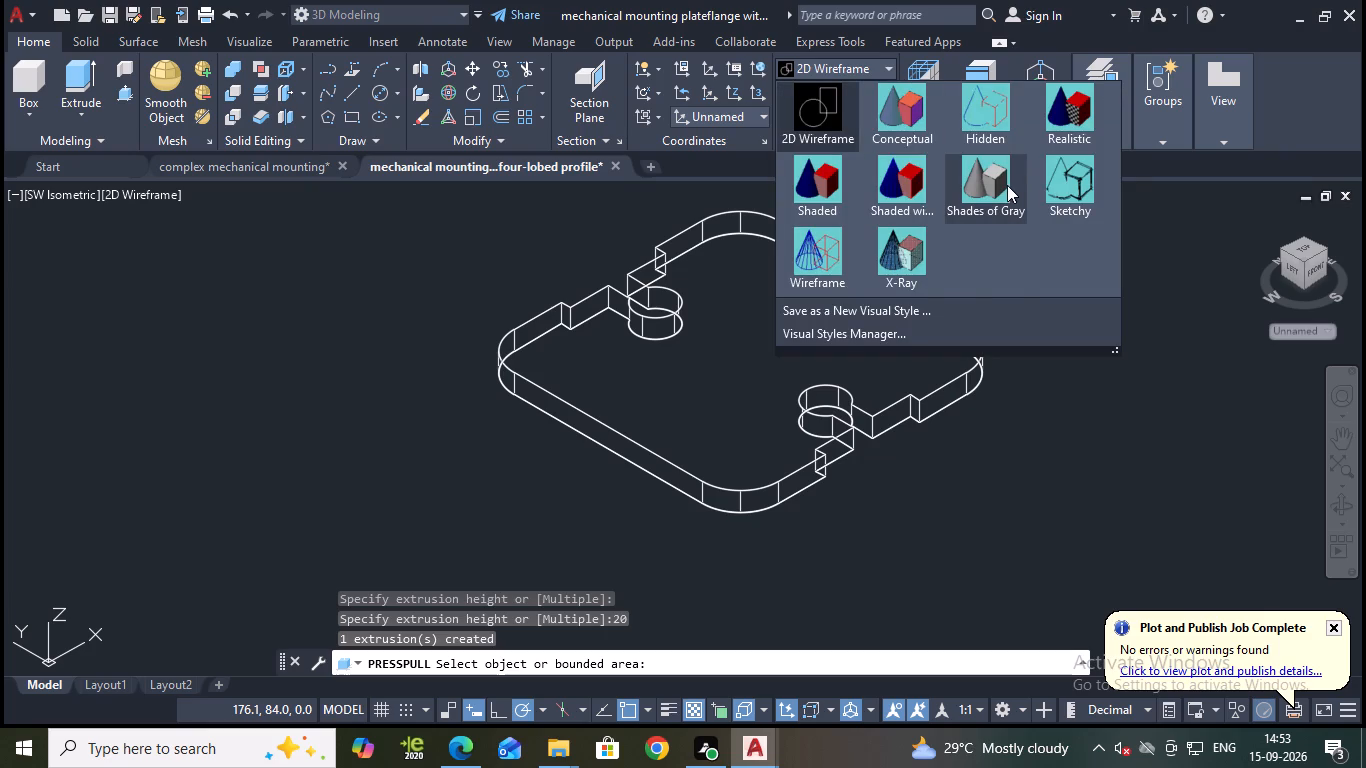
click(1005, 187)
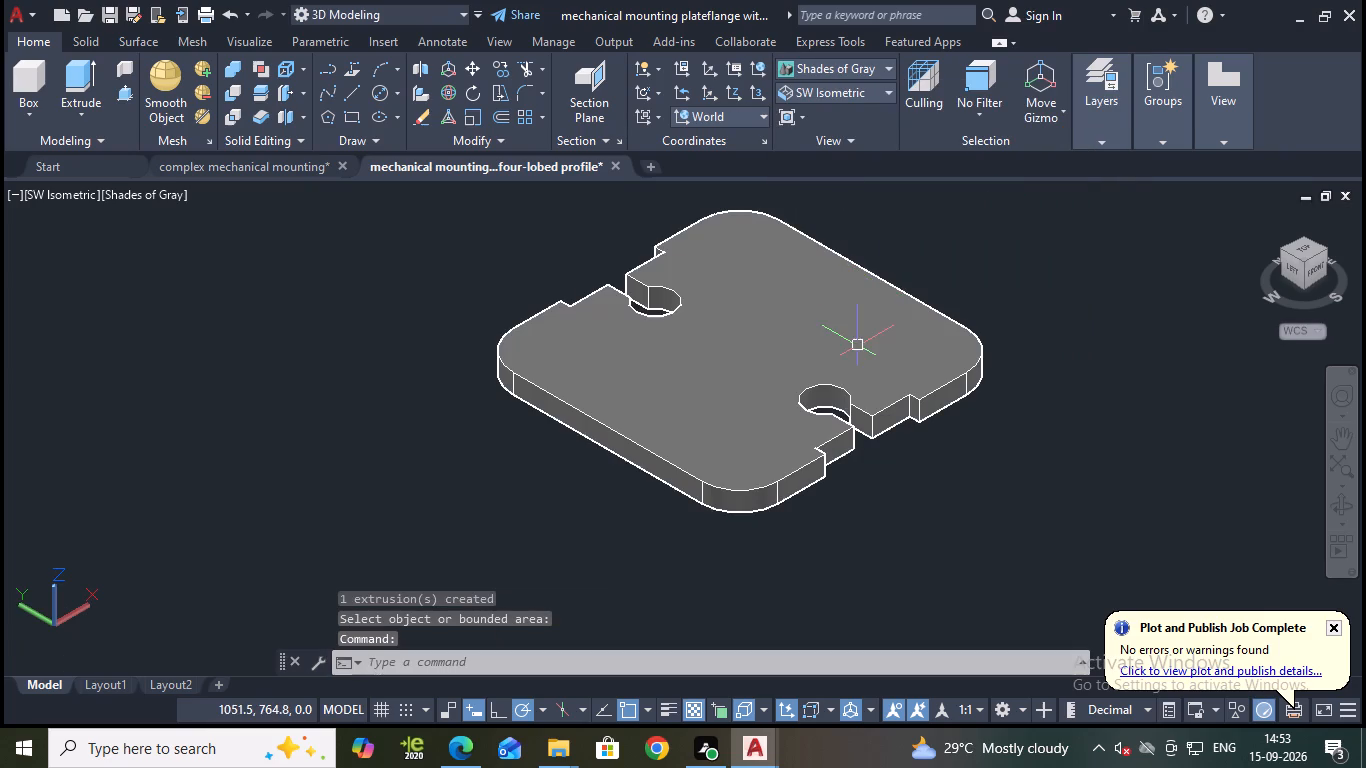
In the Top view, draw a 60 mm diameter circle centred on the plate's upper-left rounded corner.
click(861, 86)
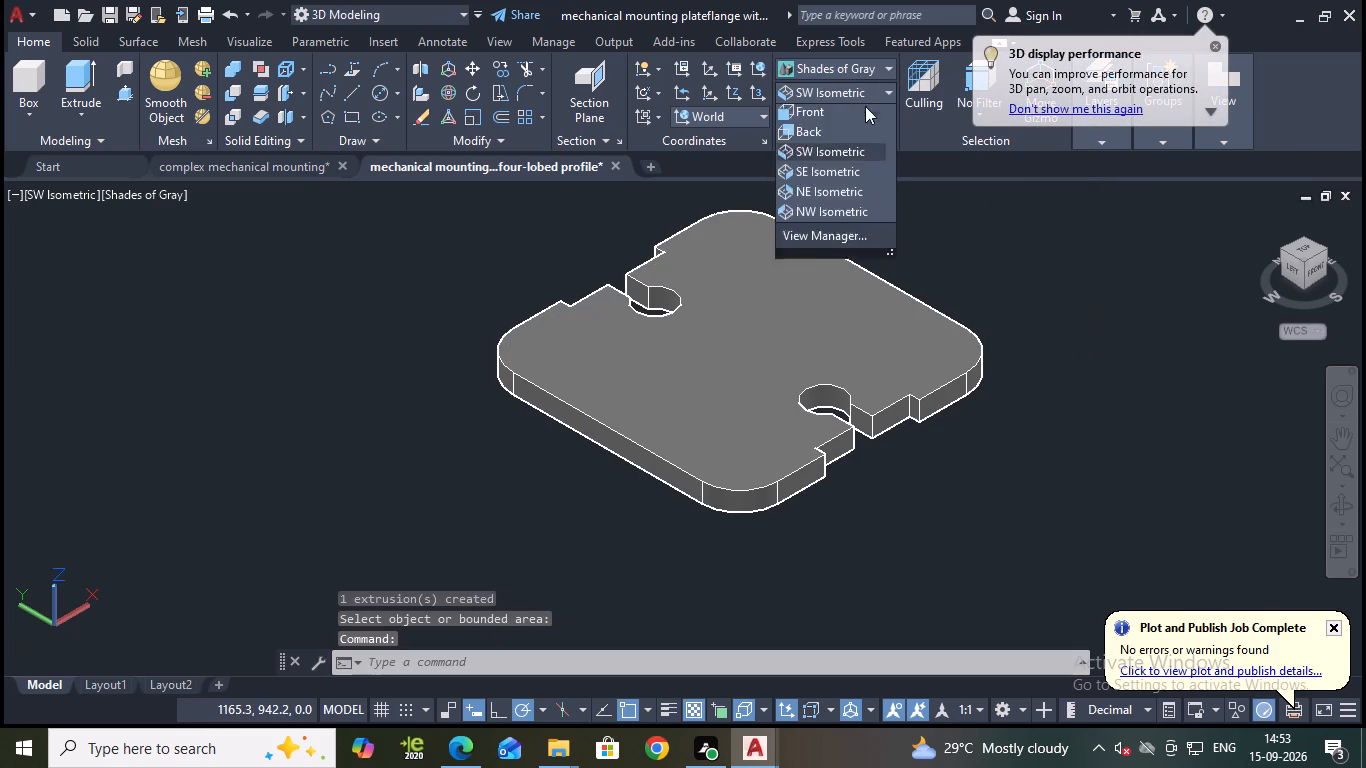
click(795, 115)
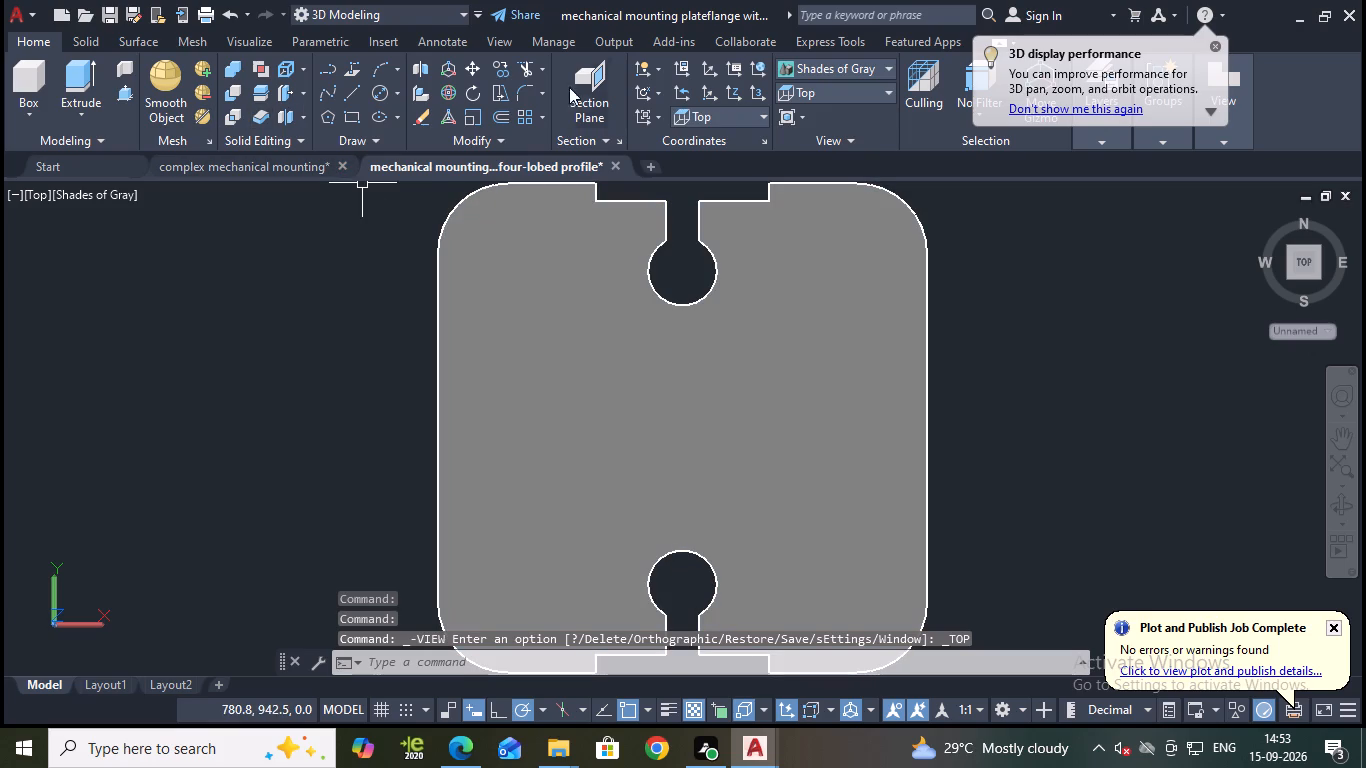
click(388, 94)
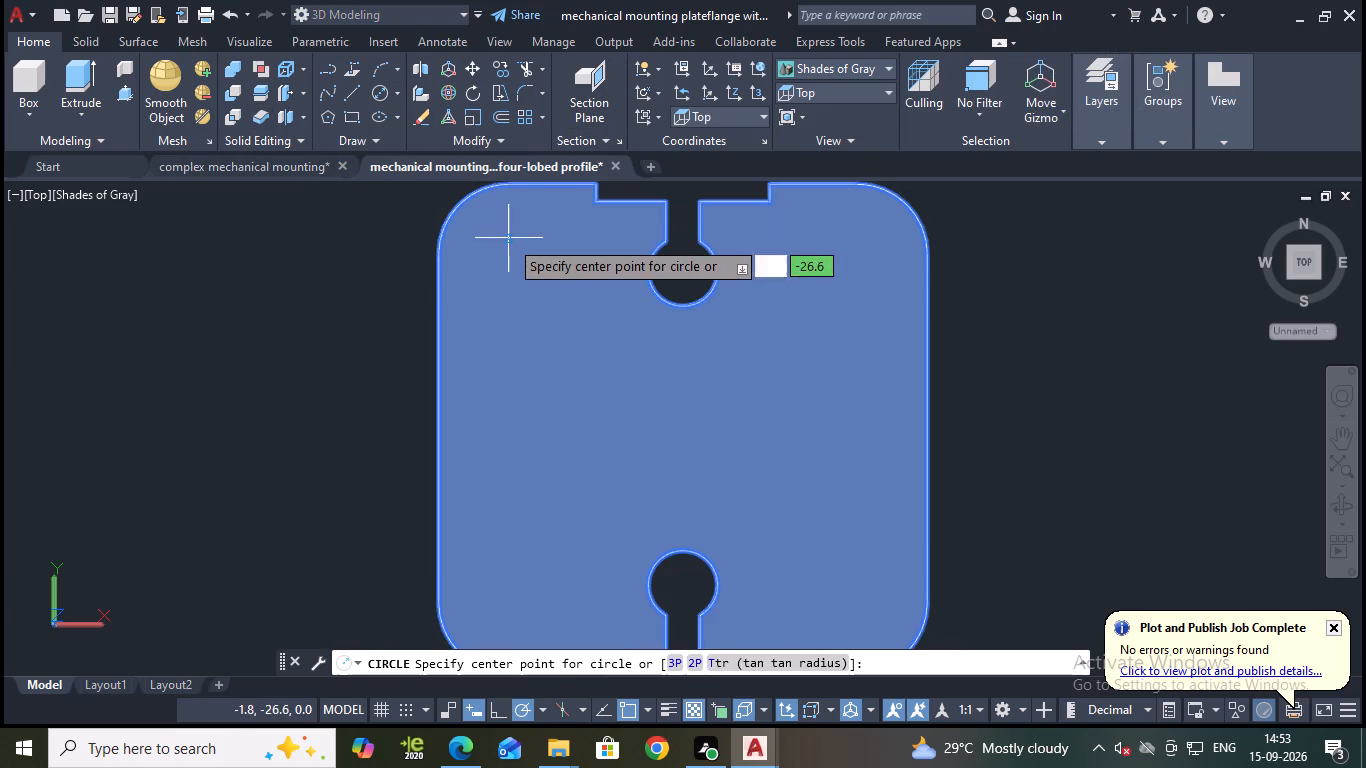
scroll(550, 183, down, 2)
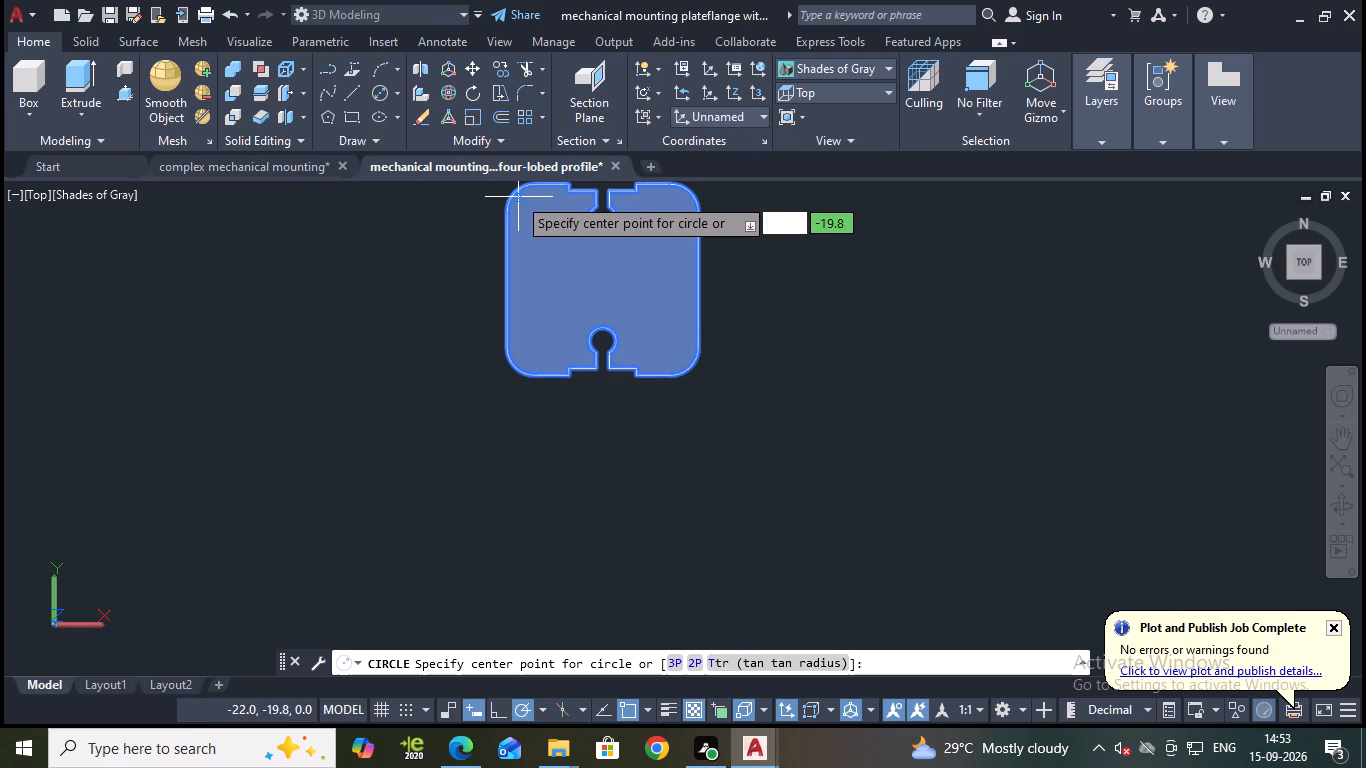
scroll(533, 217, down, 1)
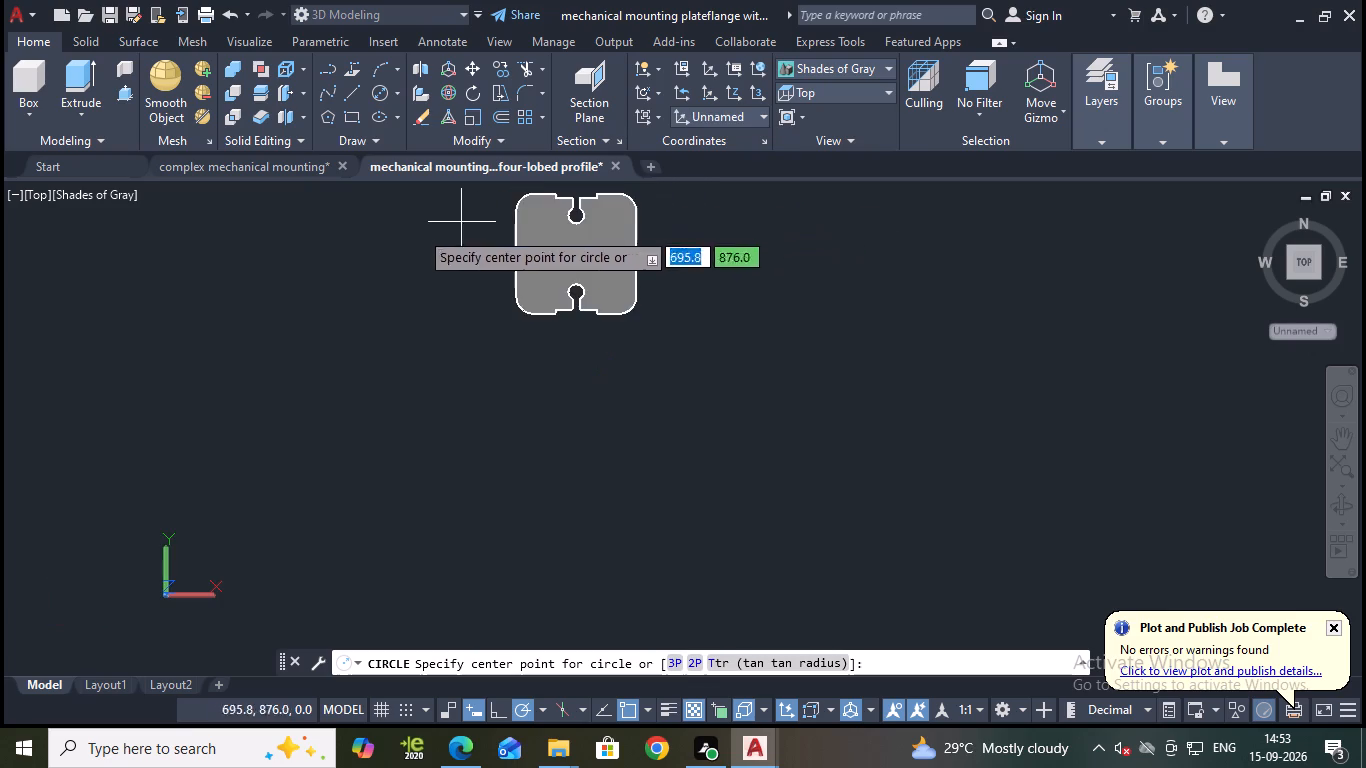
middle_drag(418, 231, 399, 335)
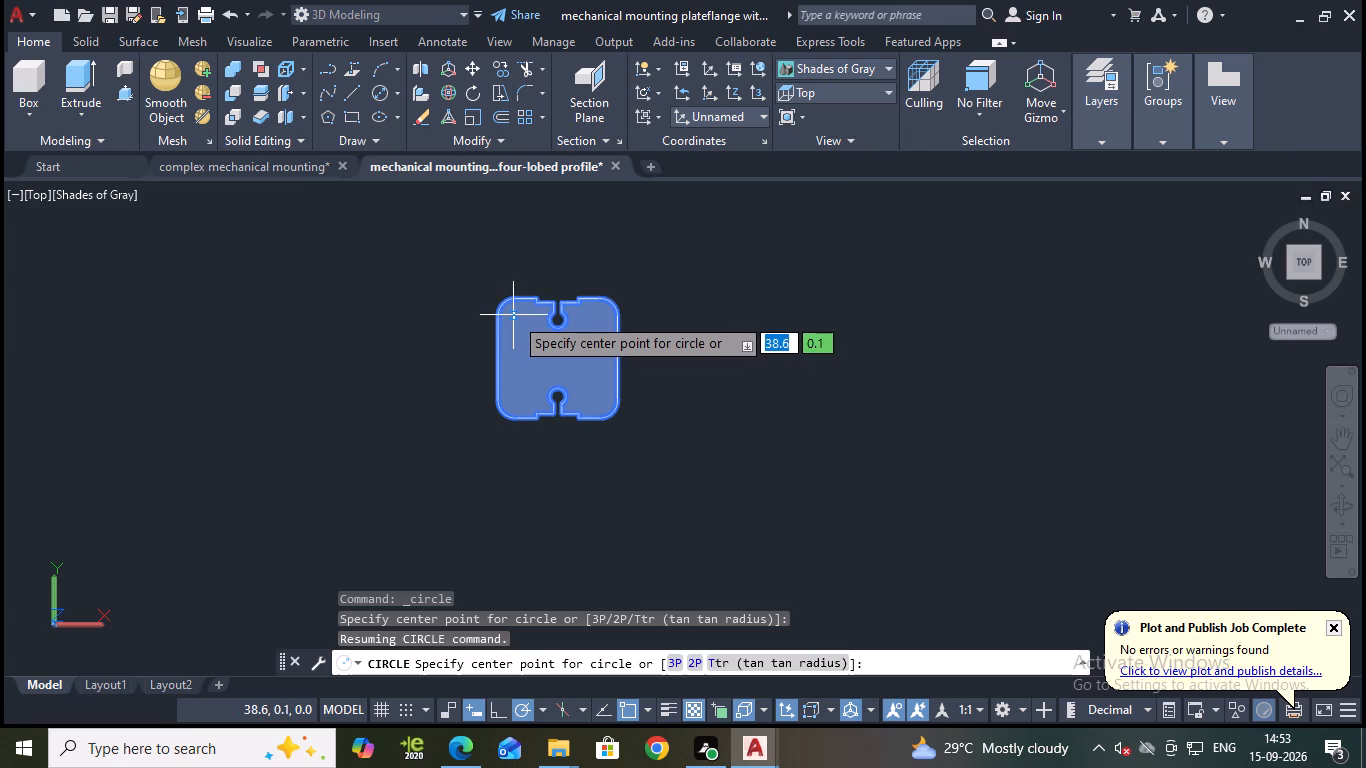
click(514, 316)
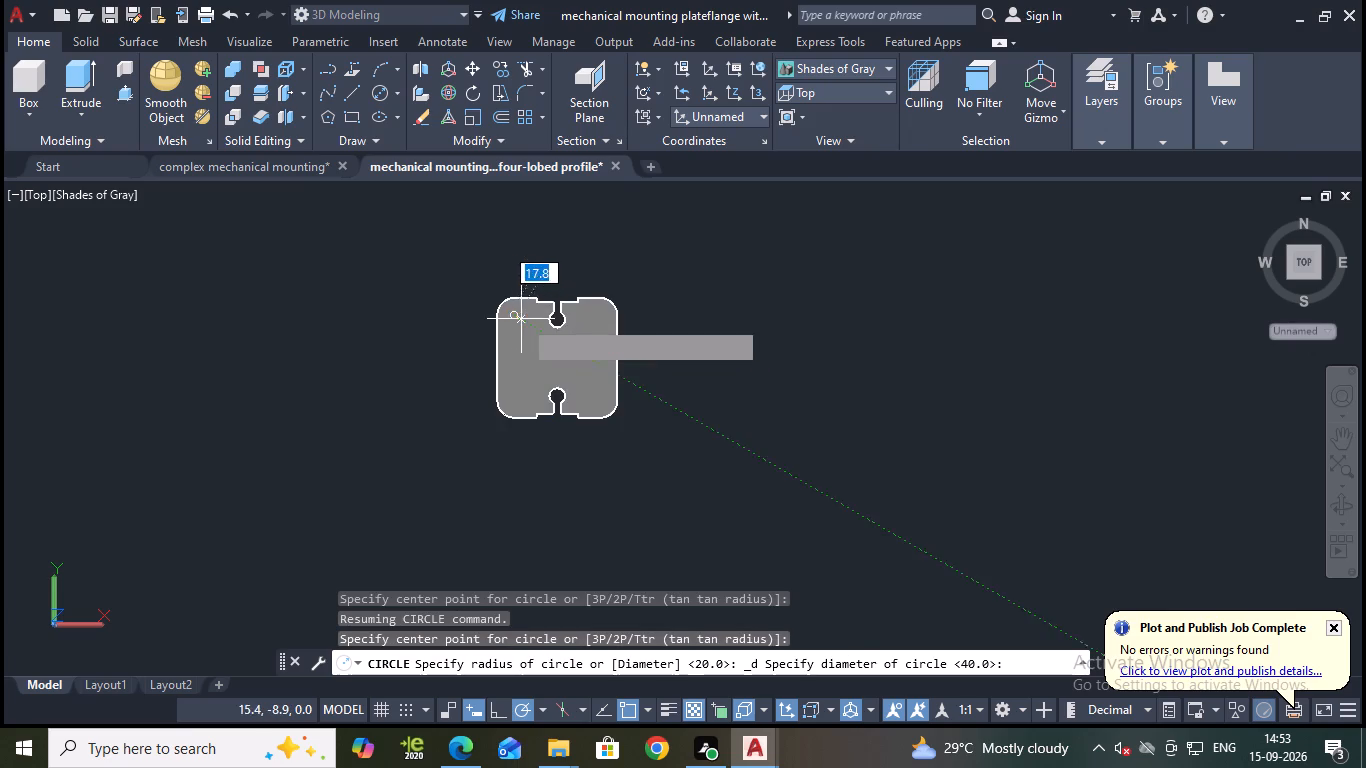
scroll(523, 319, up, 2)
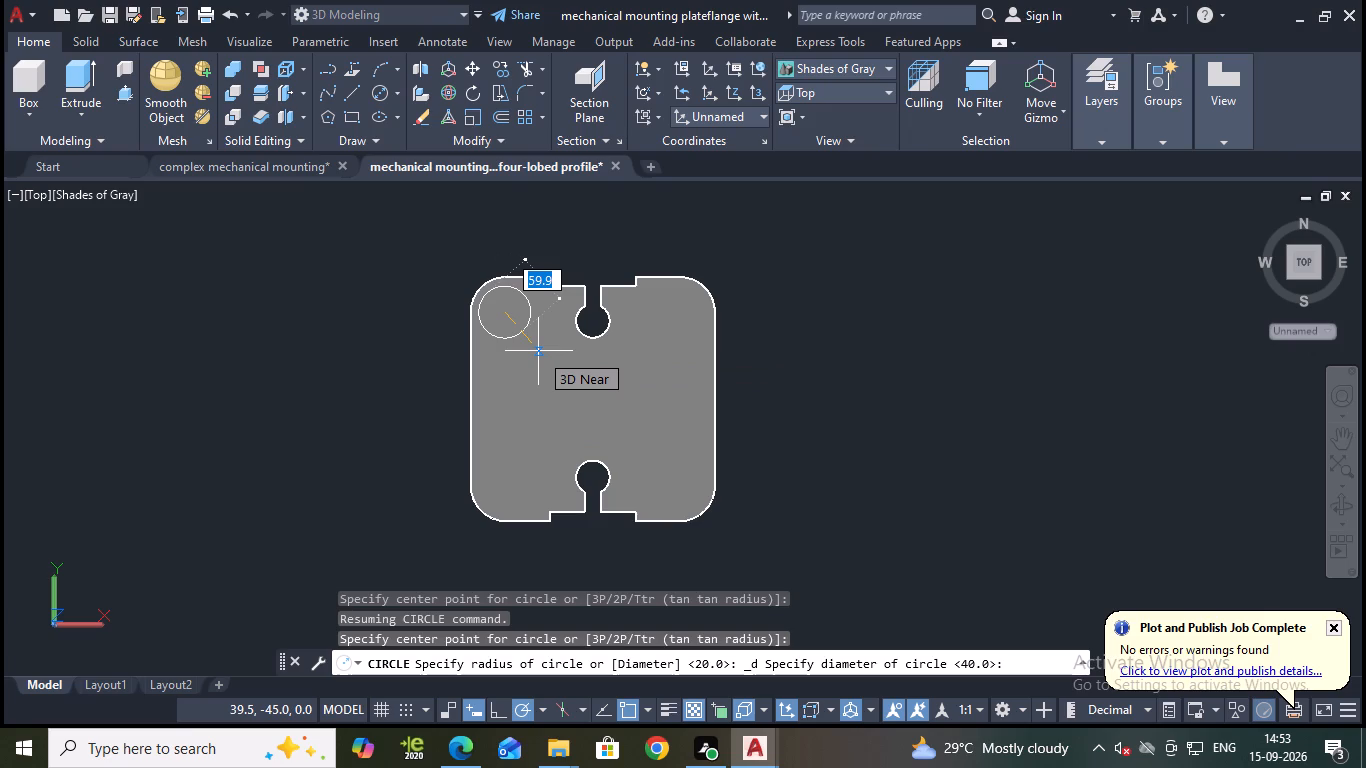
key(d)
key(Return)
text(60)
key(Return)
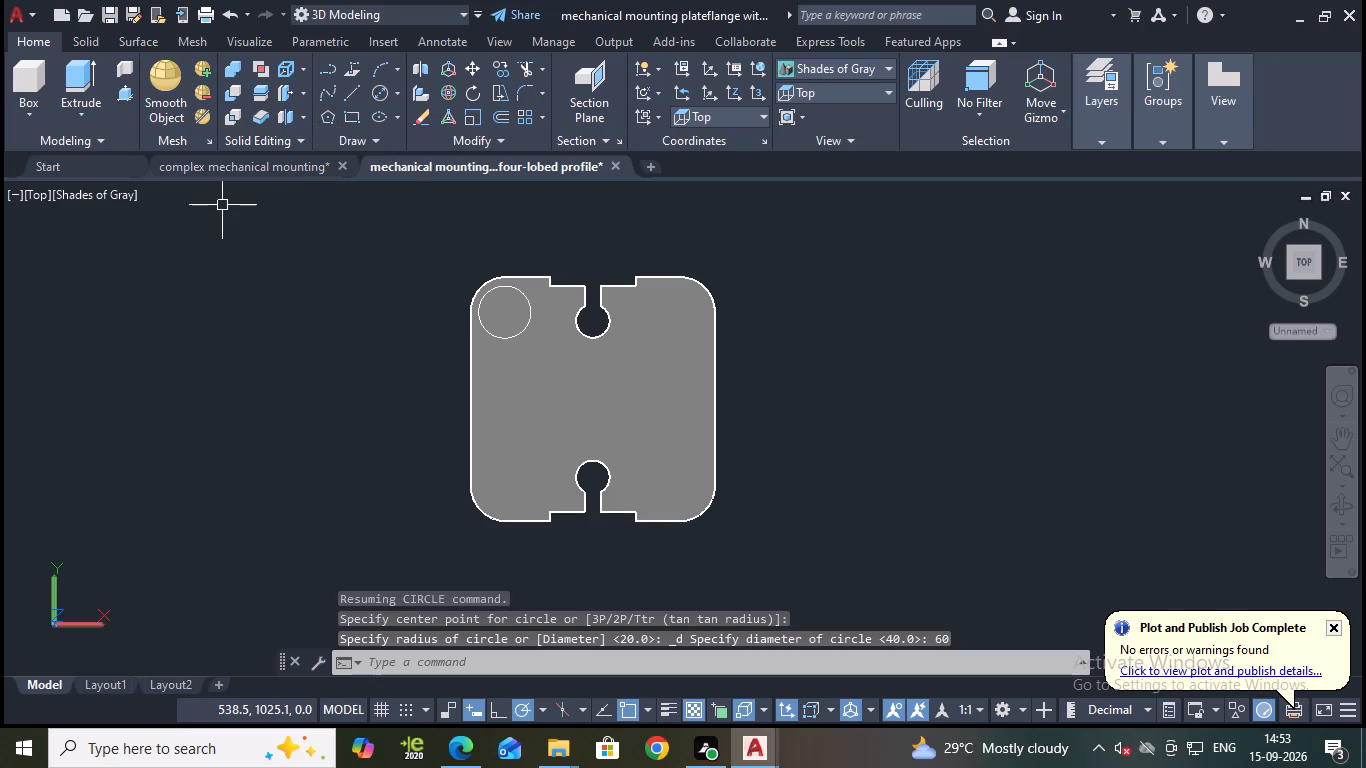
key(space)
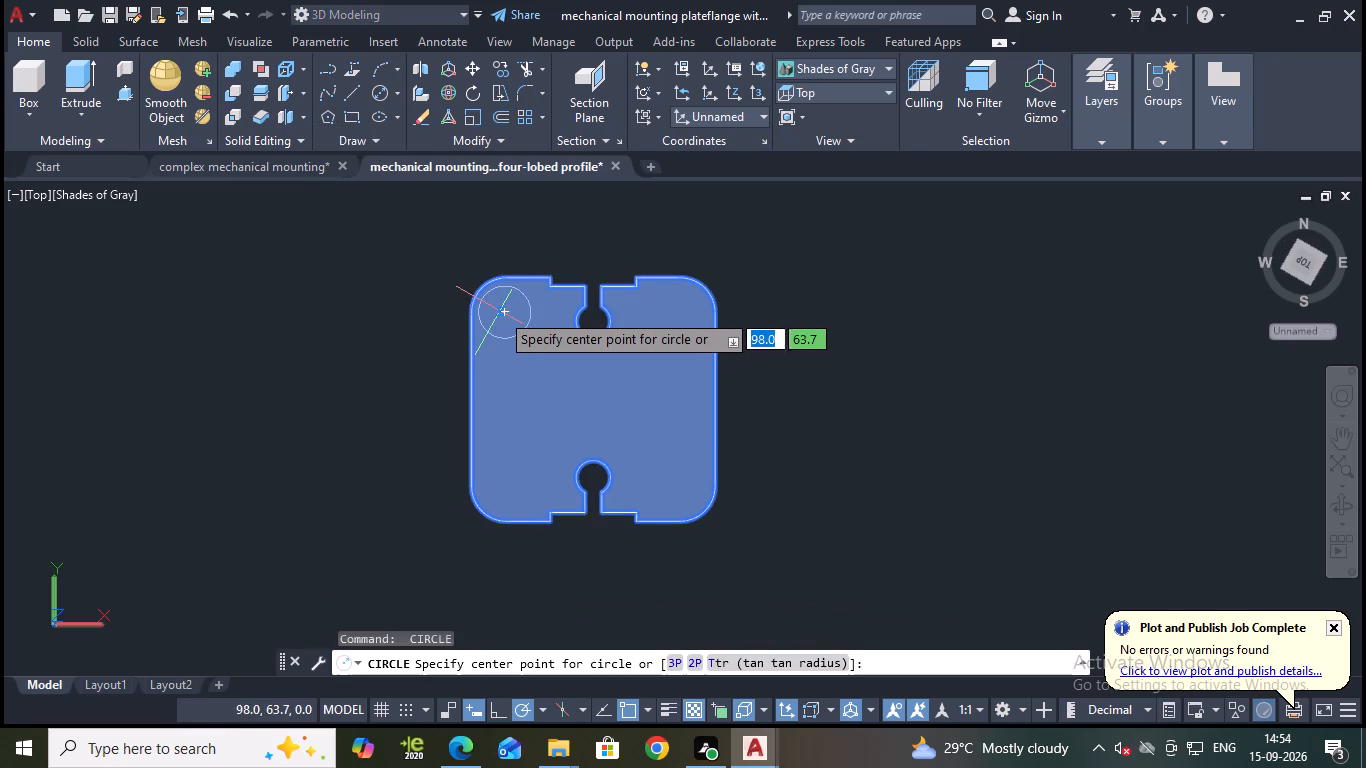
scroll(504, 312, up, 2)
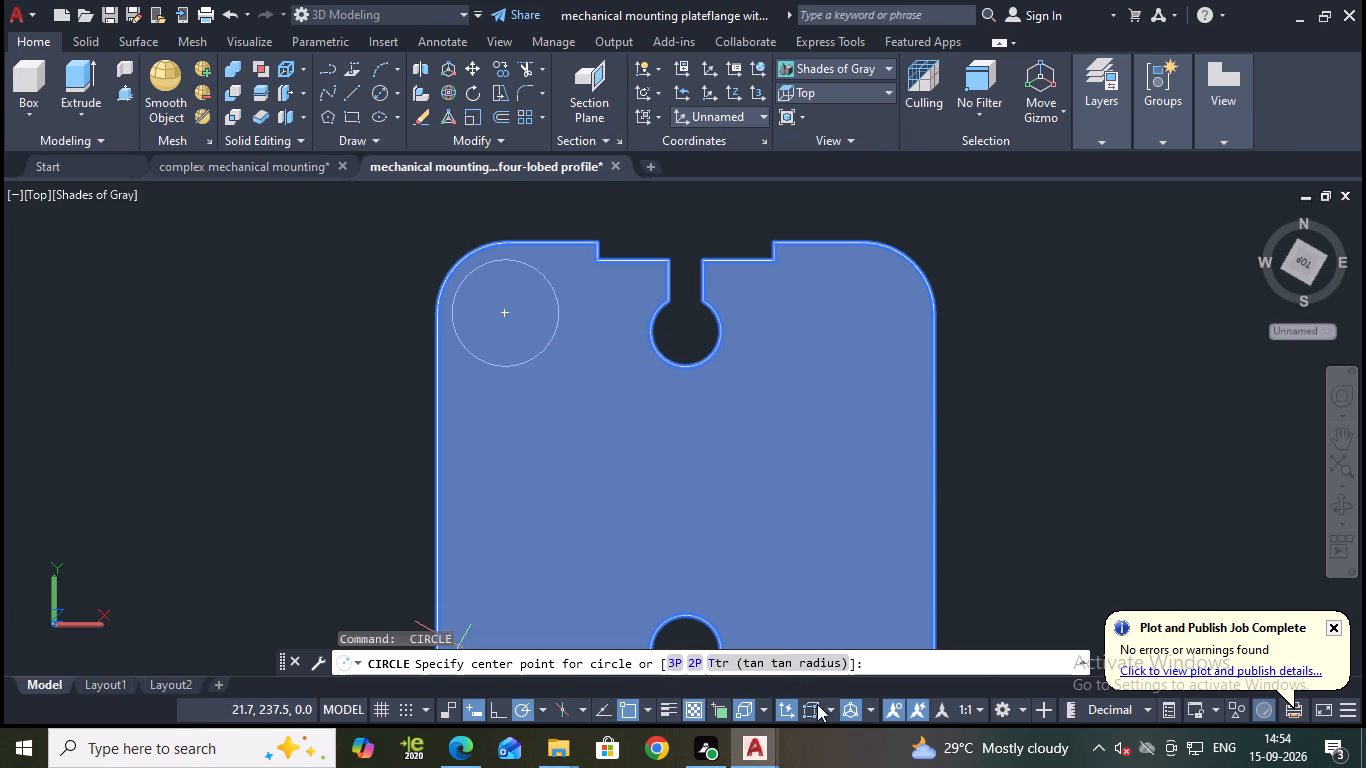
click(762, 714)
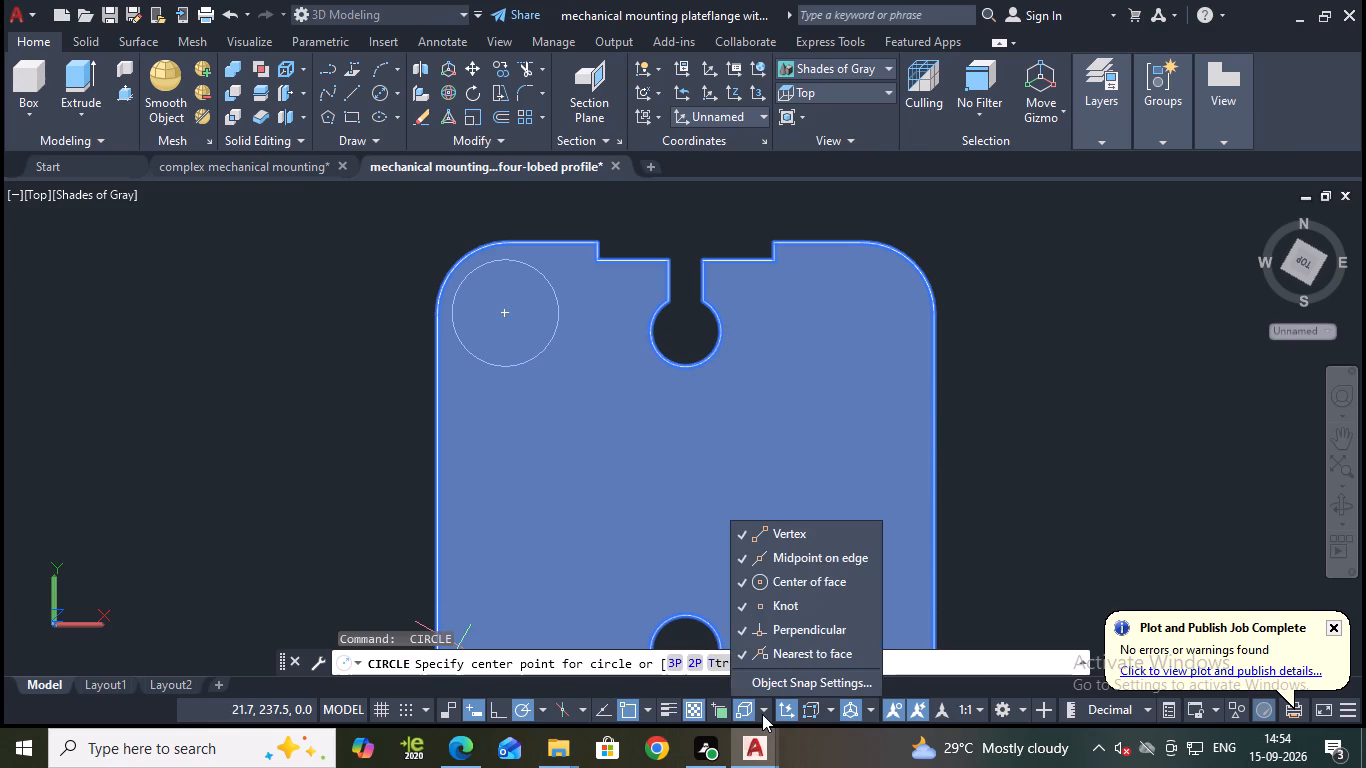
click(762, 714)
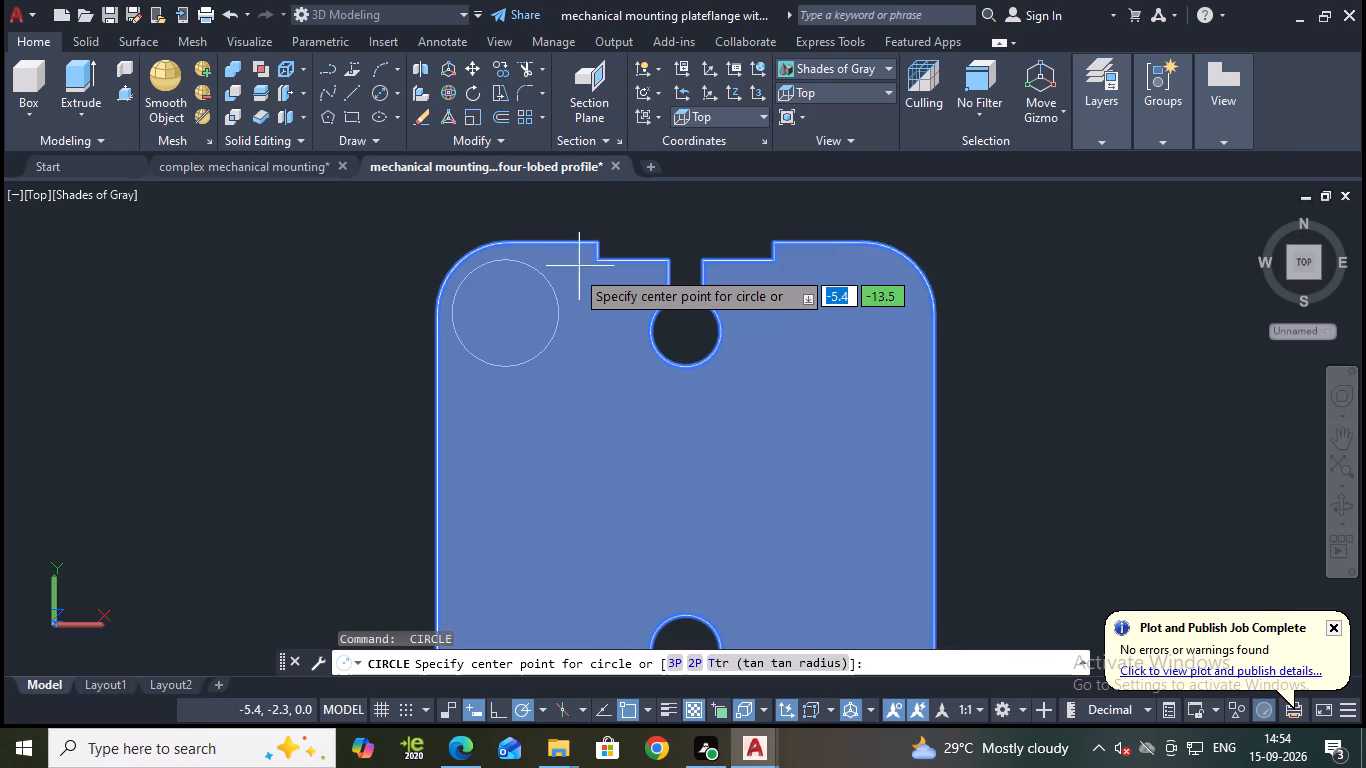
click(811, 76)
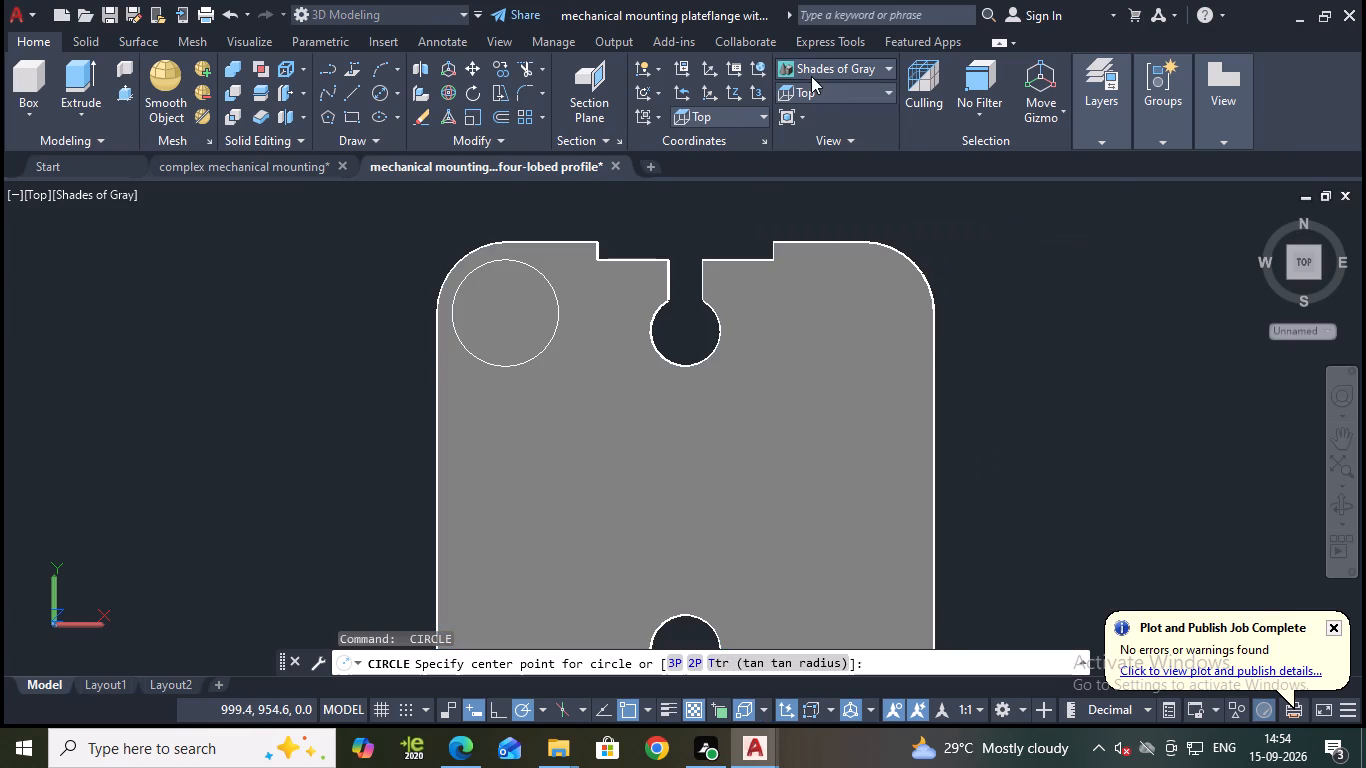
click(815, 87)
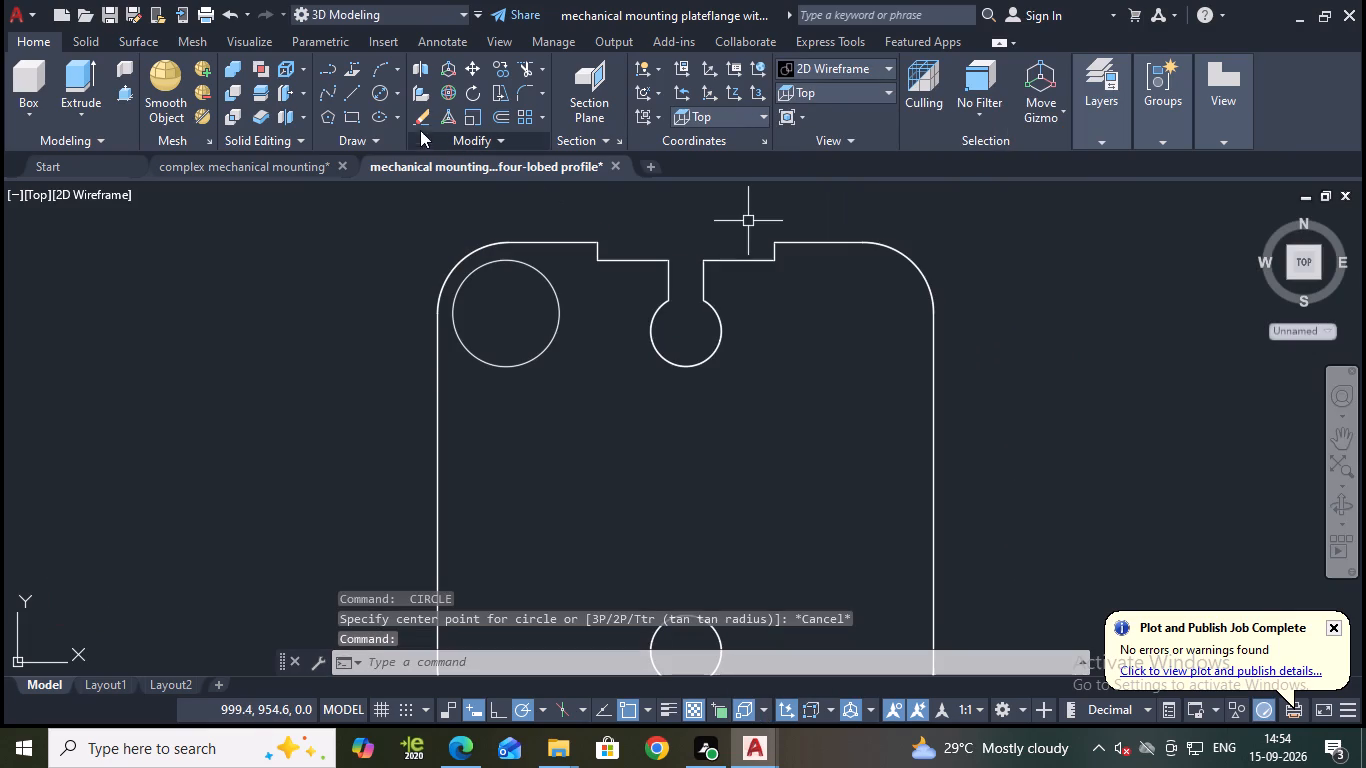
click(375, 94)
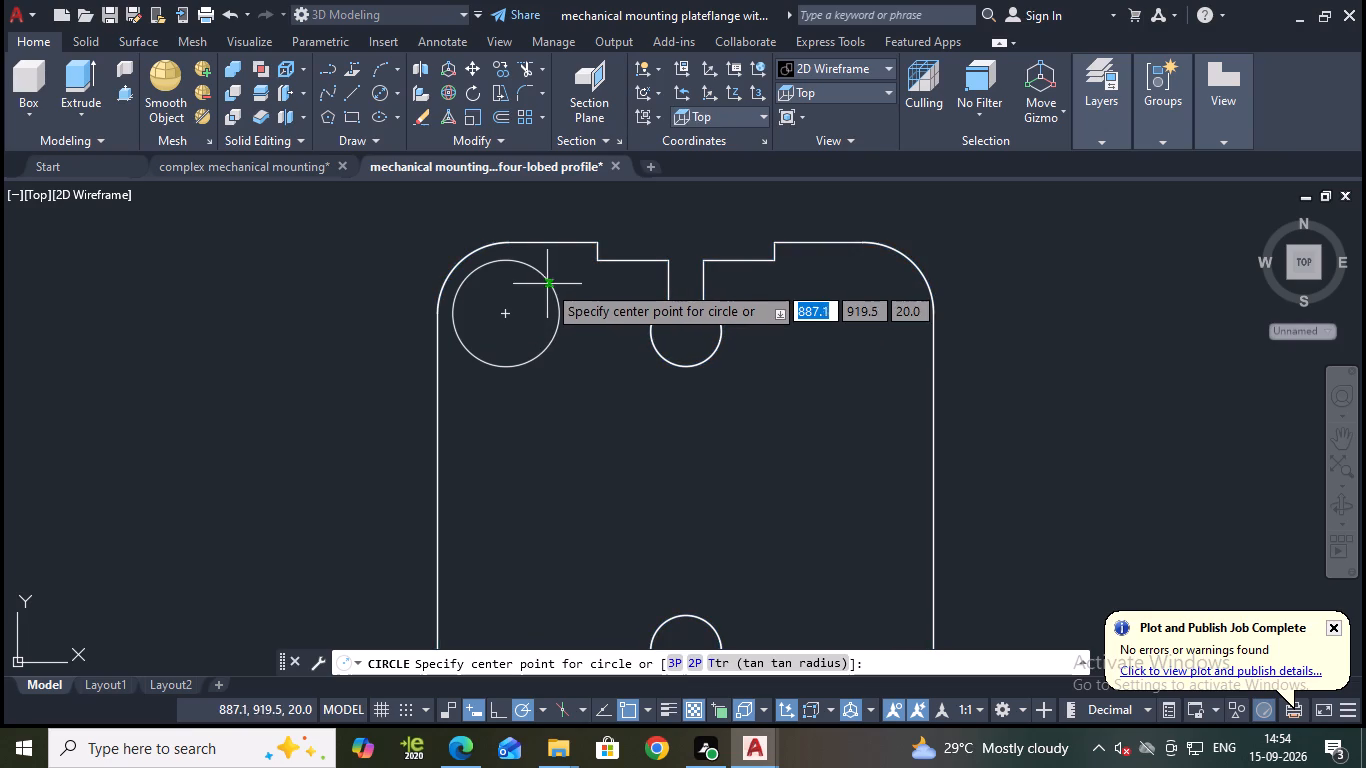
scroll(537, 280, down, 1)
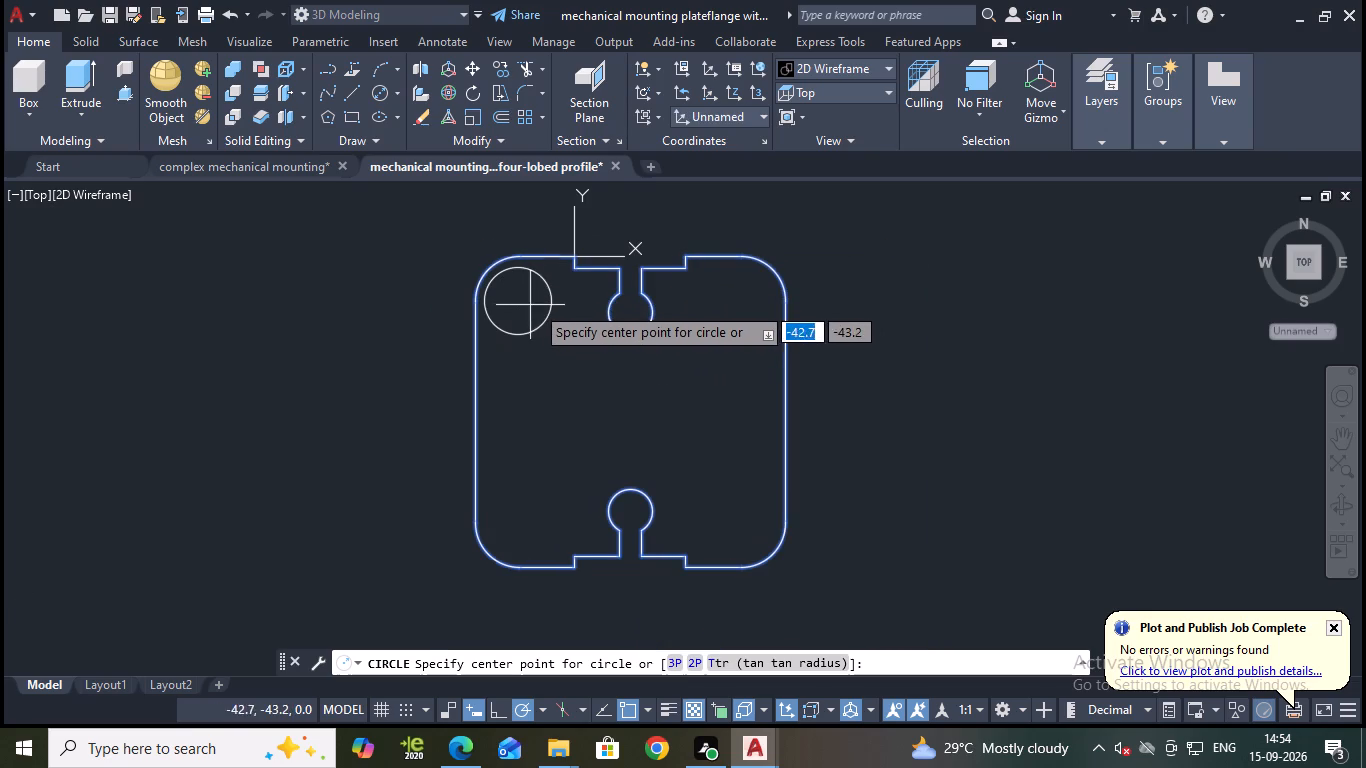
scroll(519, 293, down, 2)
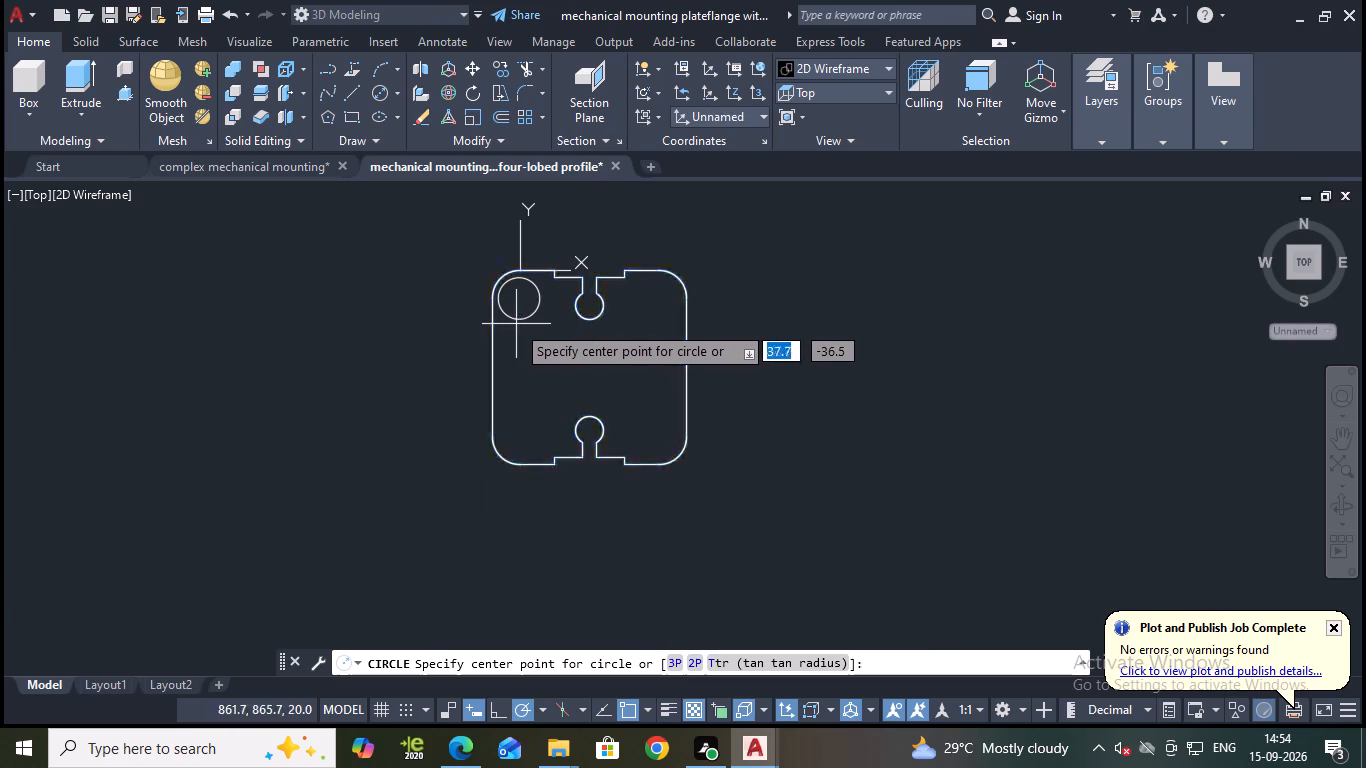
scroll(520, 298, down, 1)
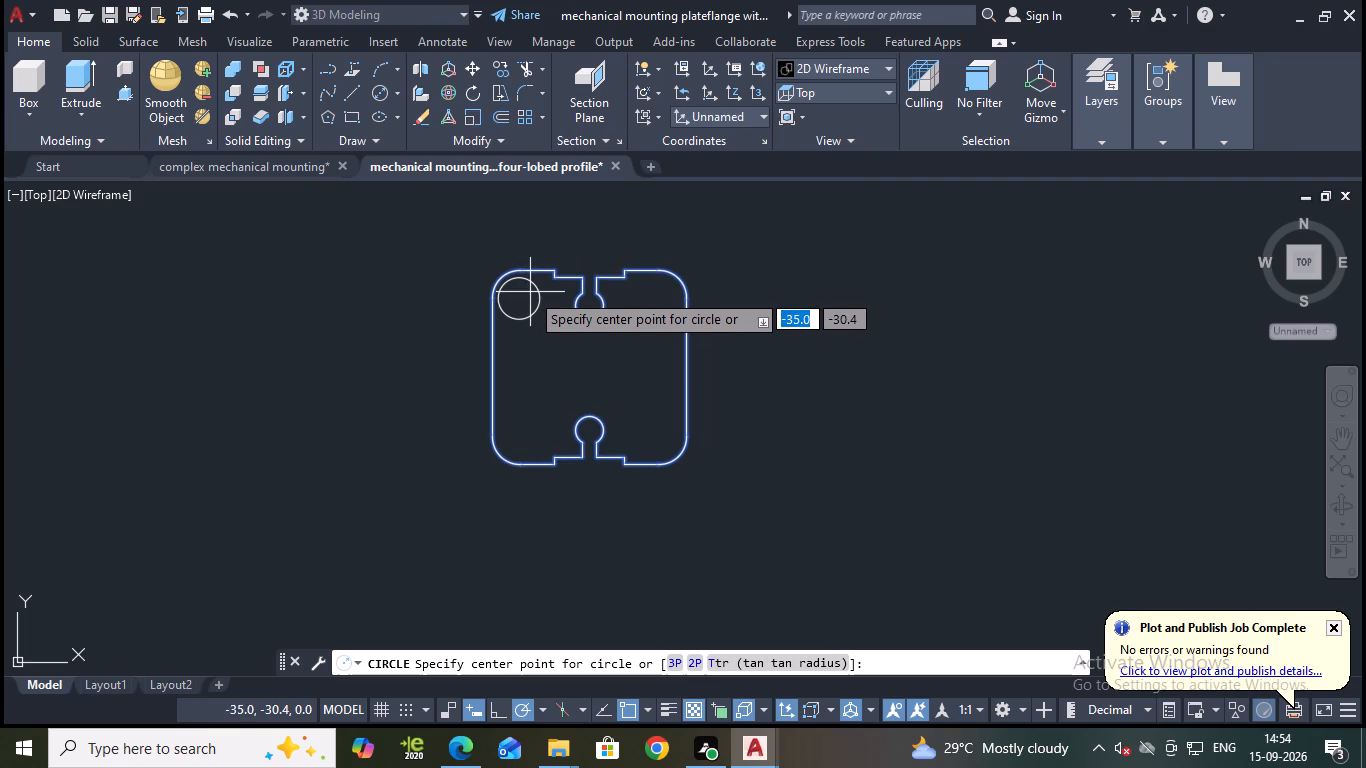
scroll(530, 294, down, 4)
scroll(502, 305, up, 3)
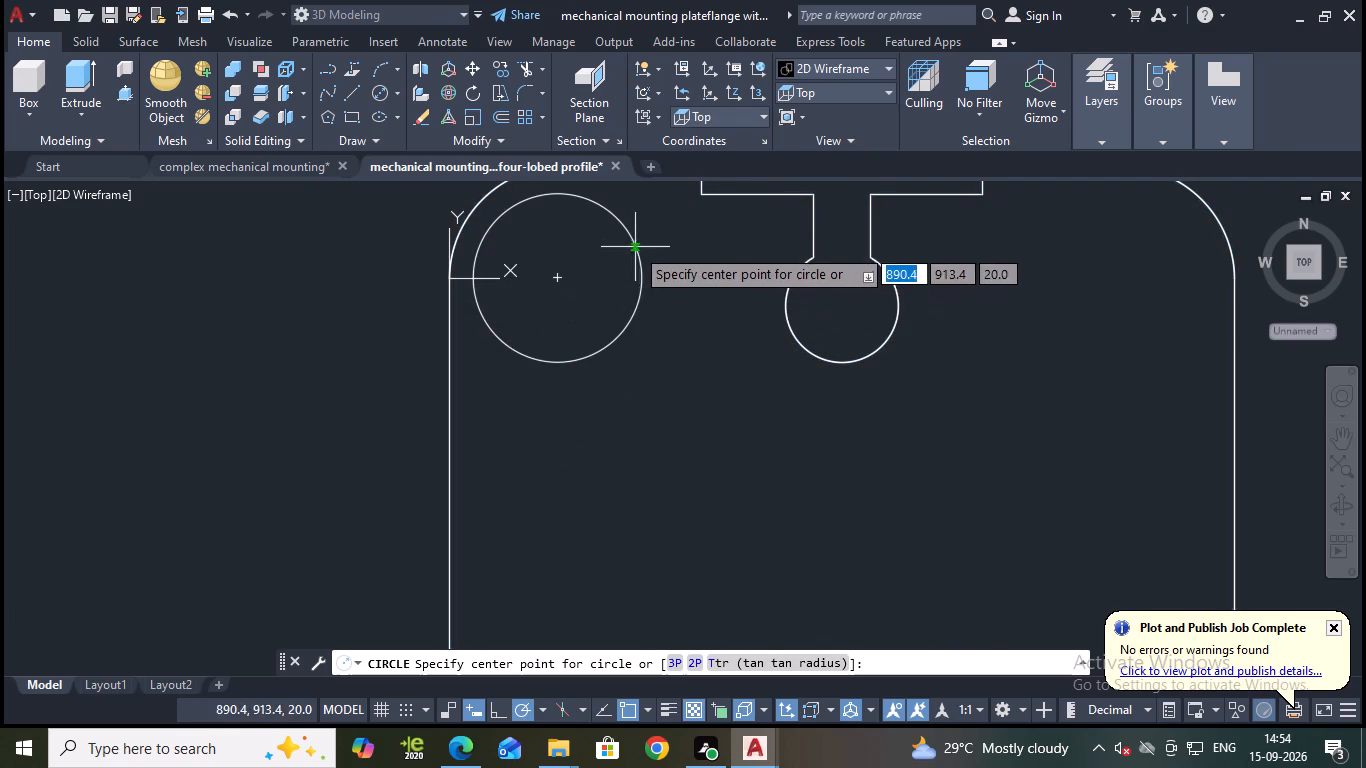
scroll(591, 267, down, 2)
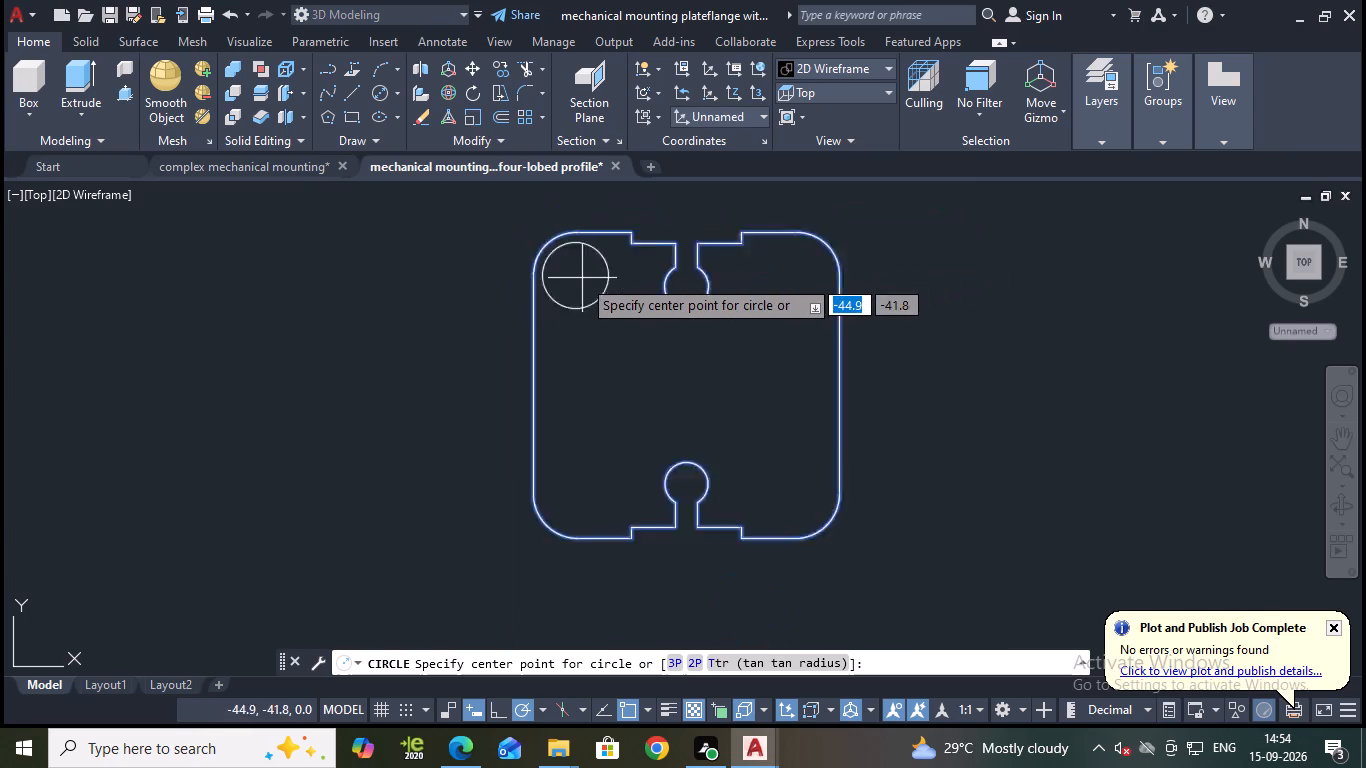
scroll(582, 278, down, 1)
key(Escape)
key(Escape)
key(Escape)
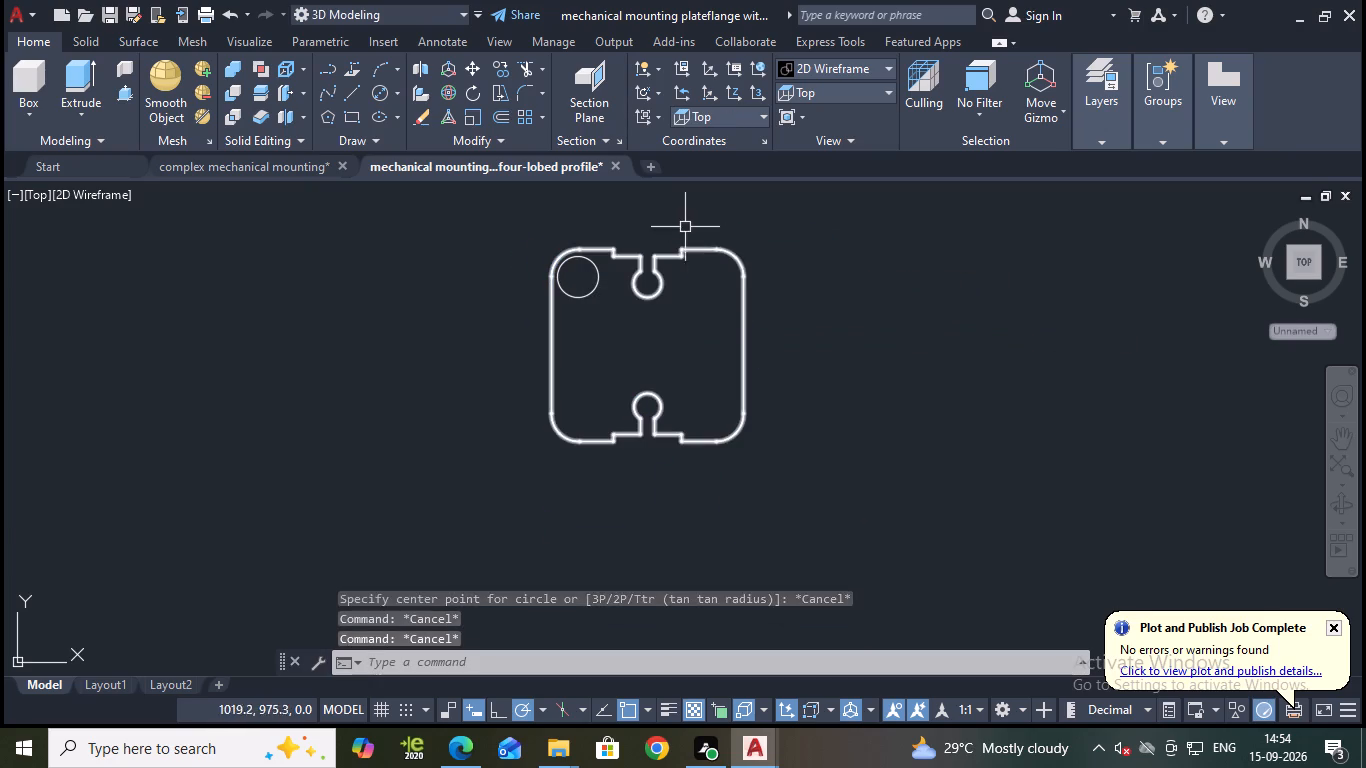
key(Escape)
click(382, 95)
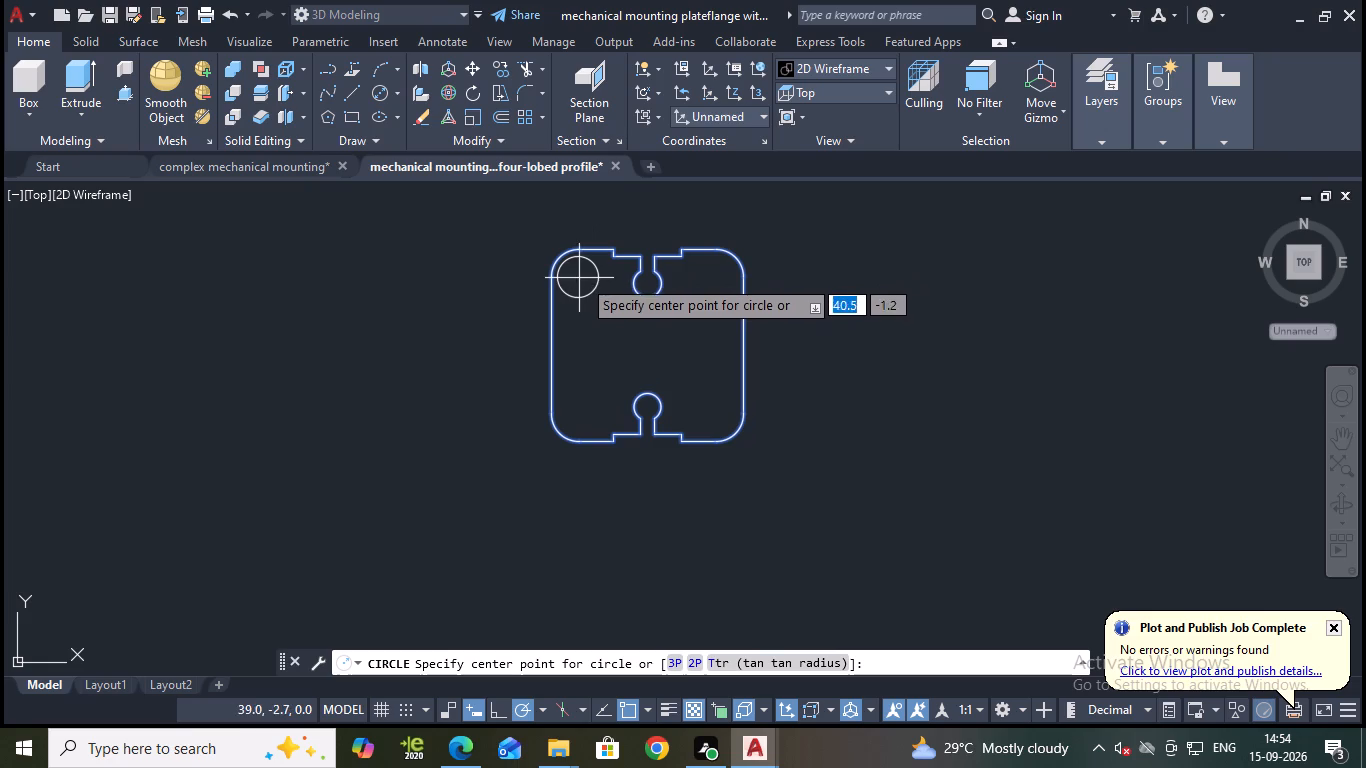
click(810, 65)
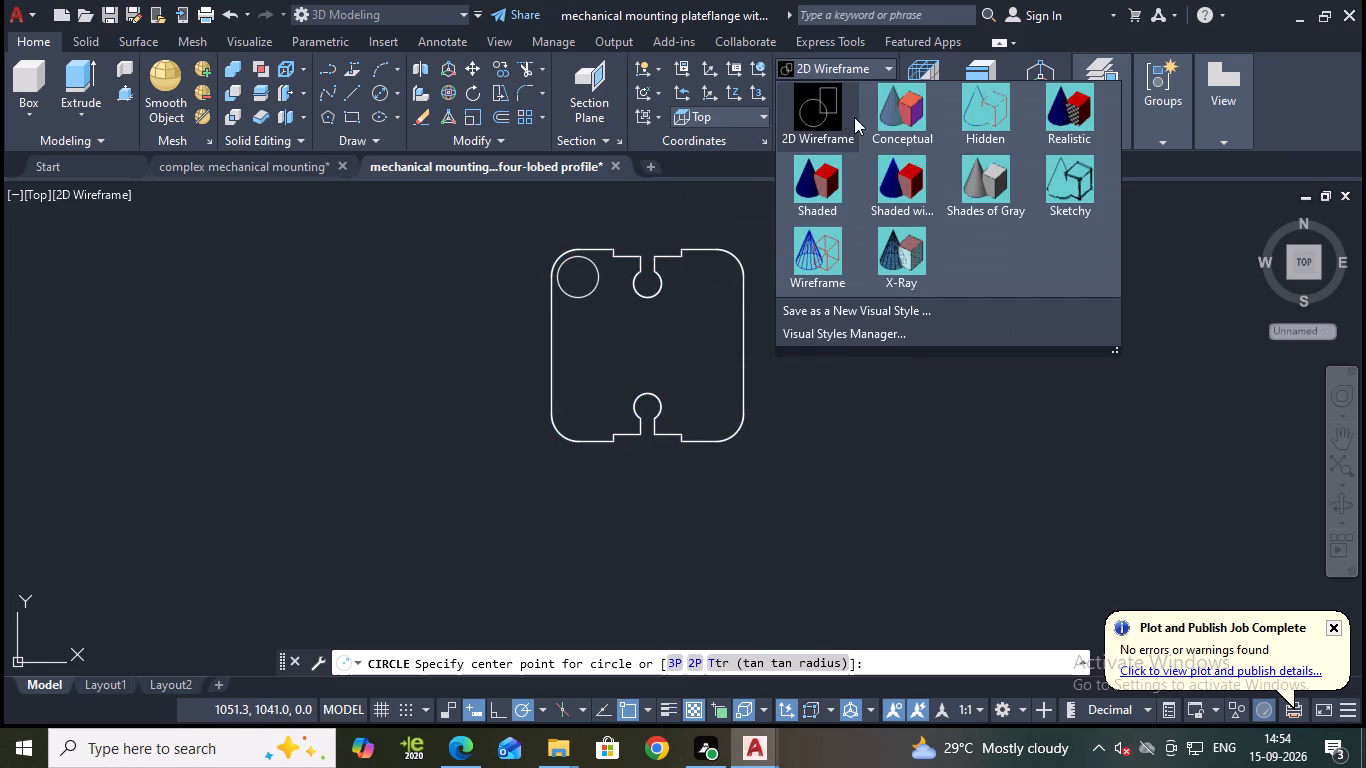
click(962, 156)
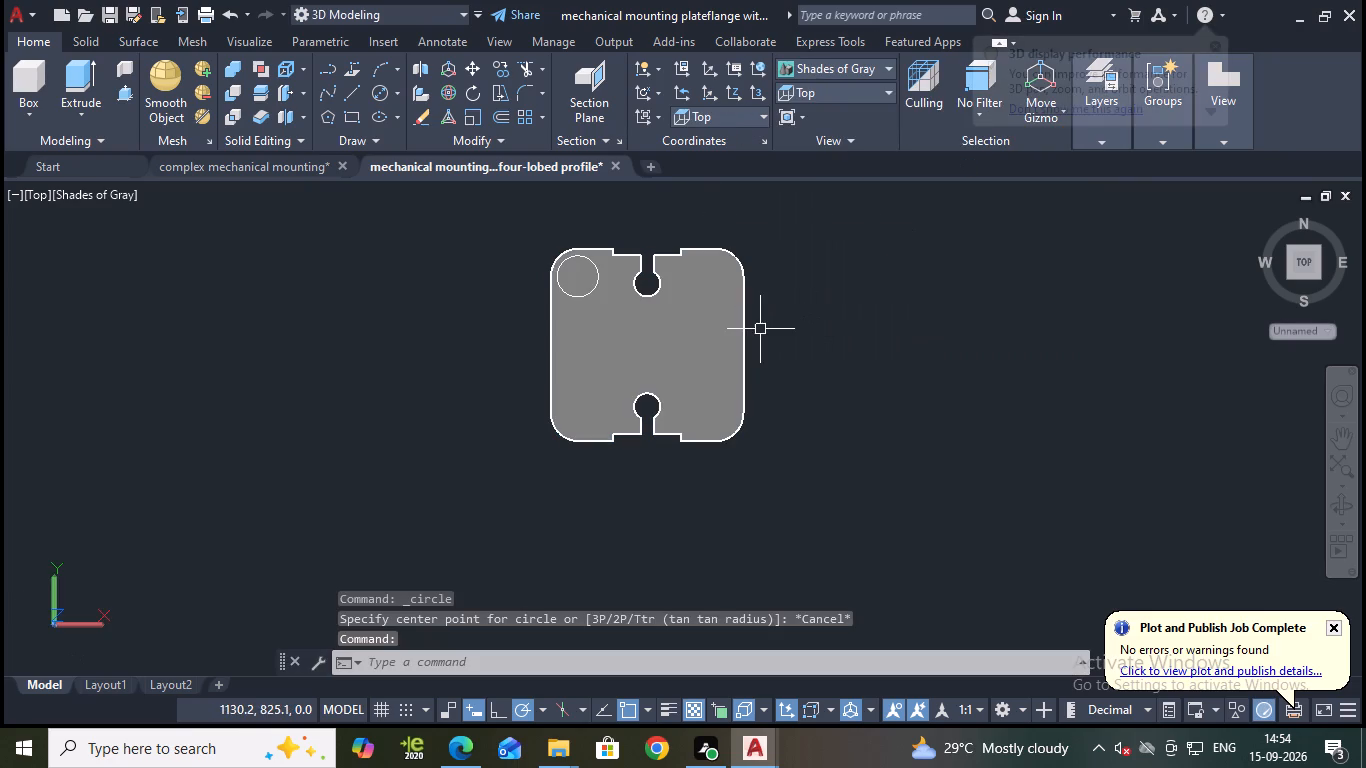
With 3D object snap turned off, draw a 40 mm diameter circle concentric with the 60 mm circle.
click(378, 96)
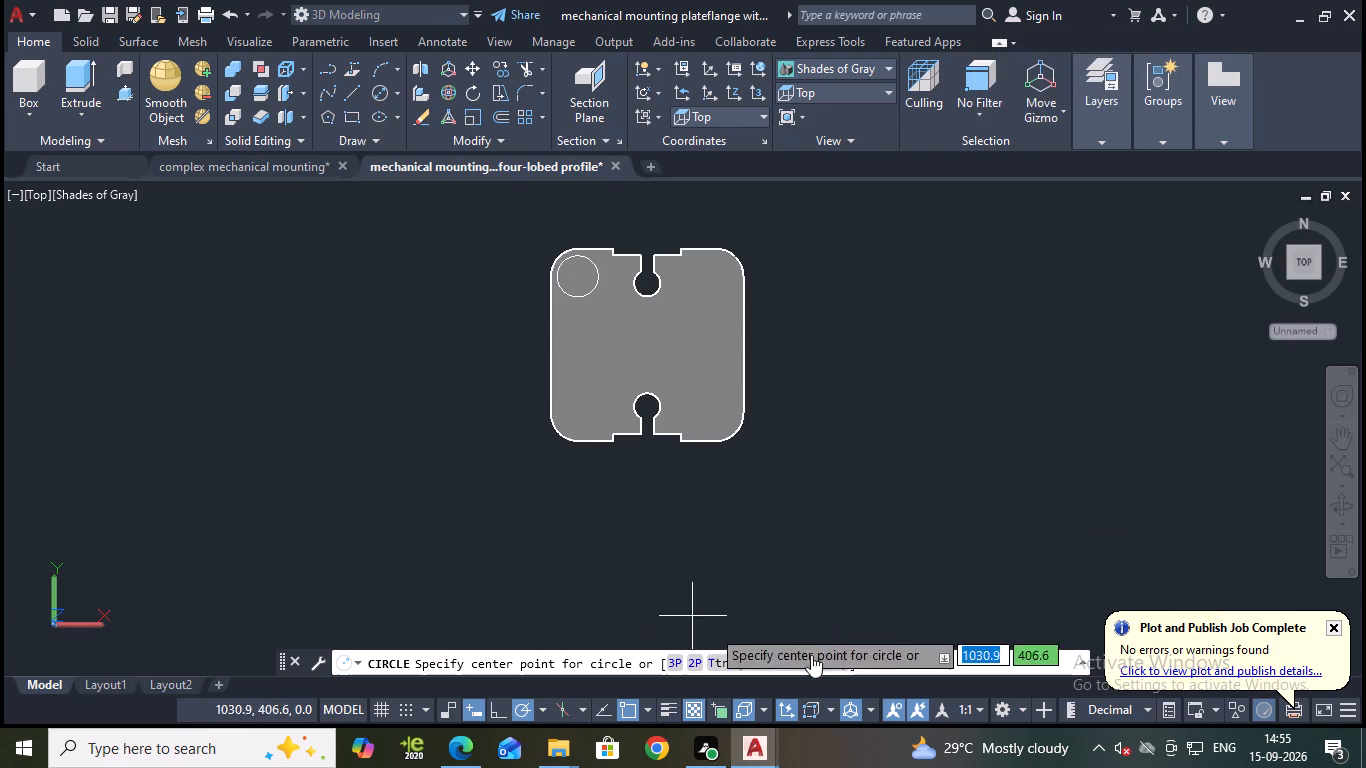
click(735, 715)
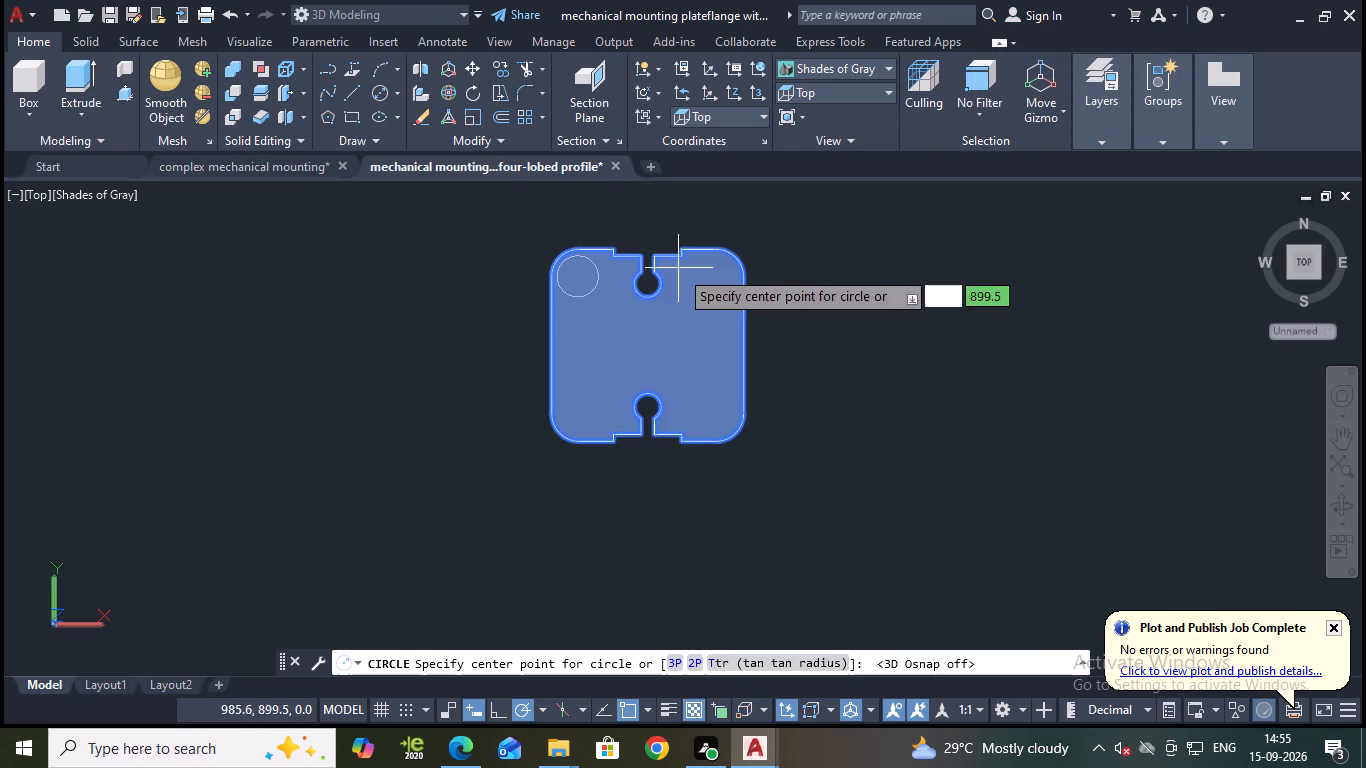
click(380, 90)
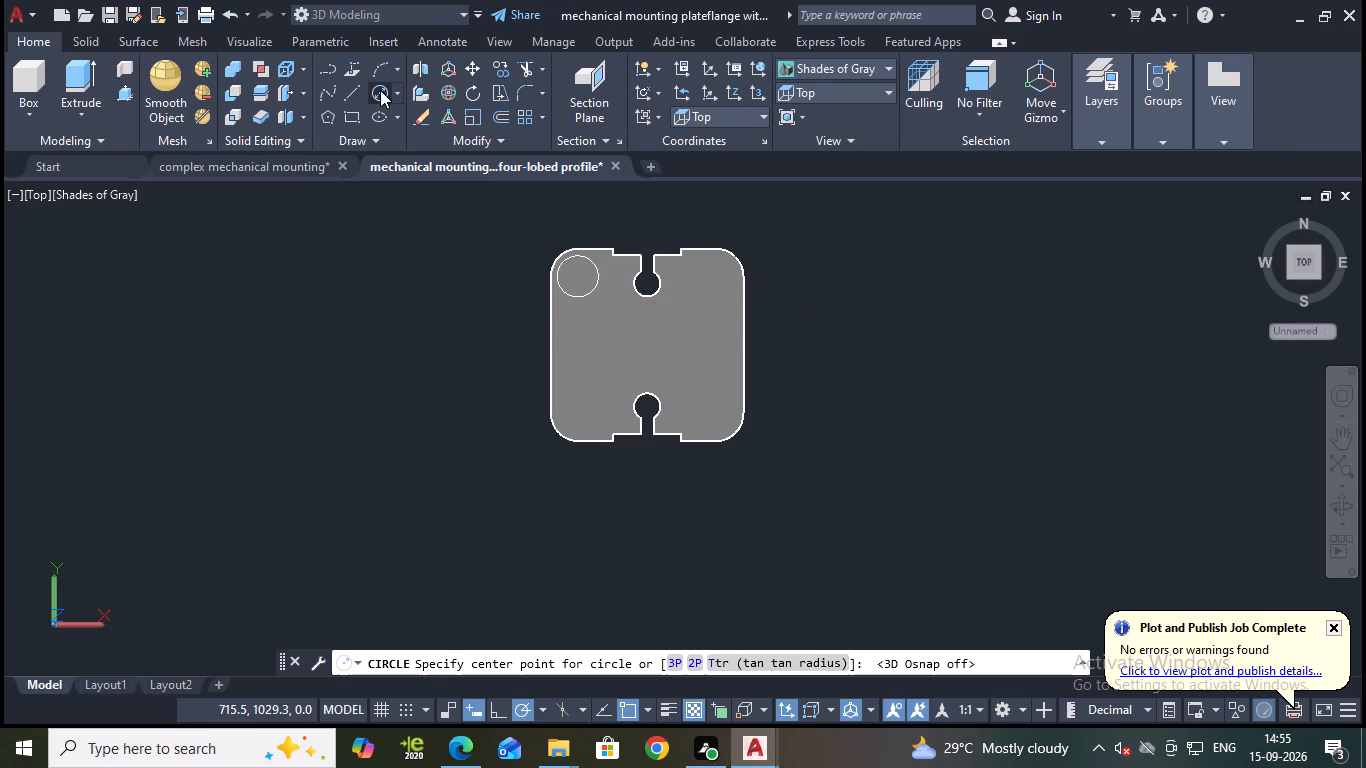
click(579, 276)
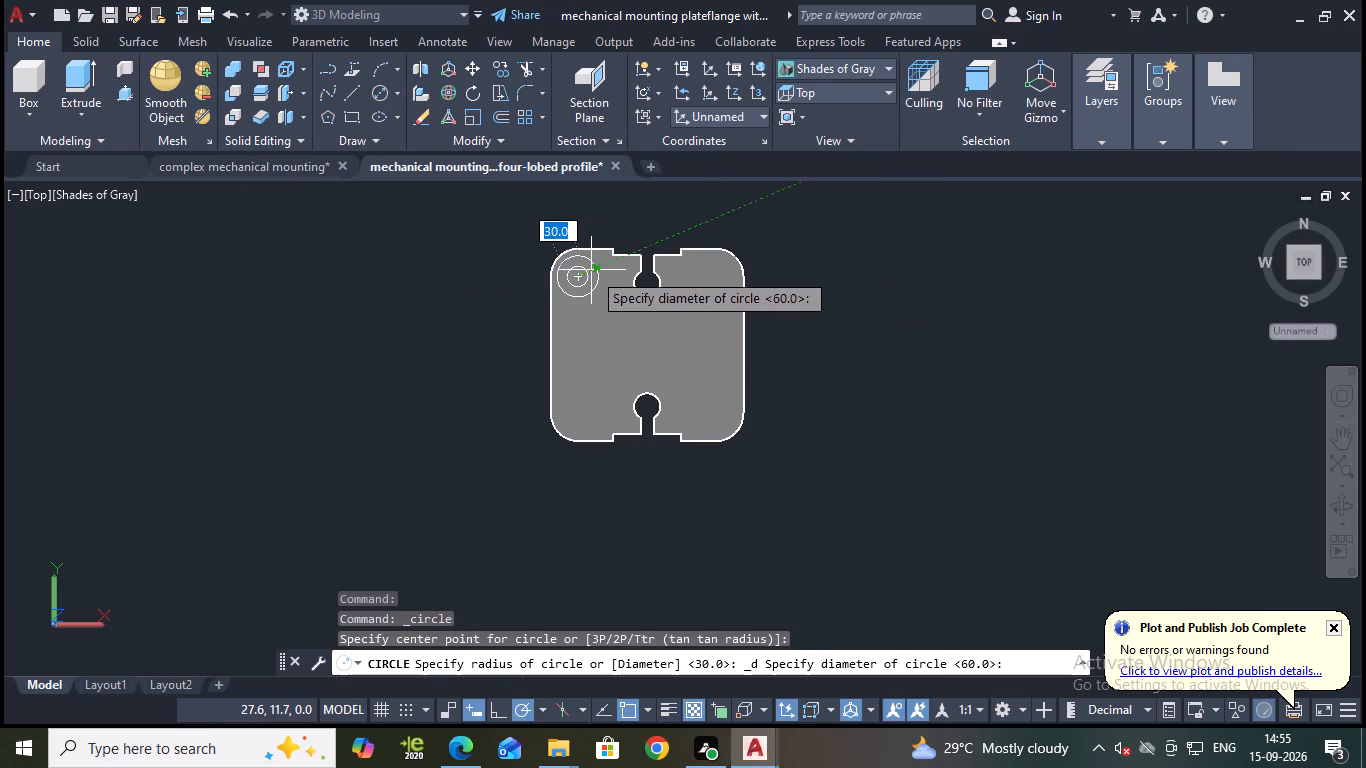
key(d)
key(Return)
text(40)
key(Return)
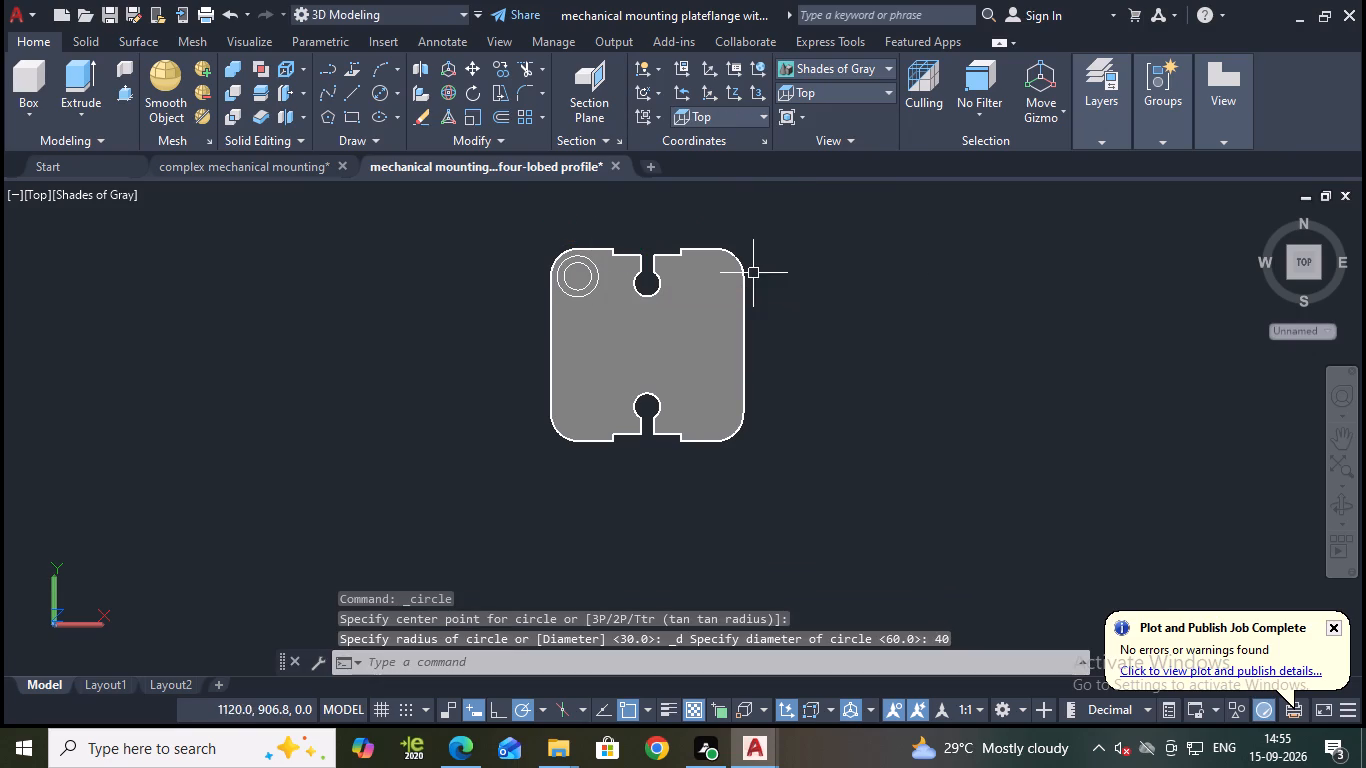
Set the visual style of the plate model to 2D Wireframe.
click(599, 284)
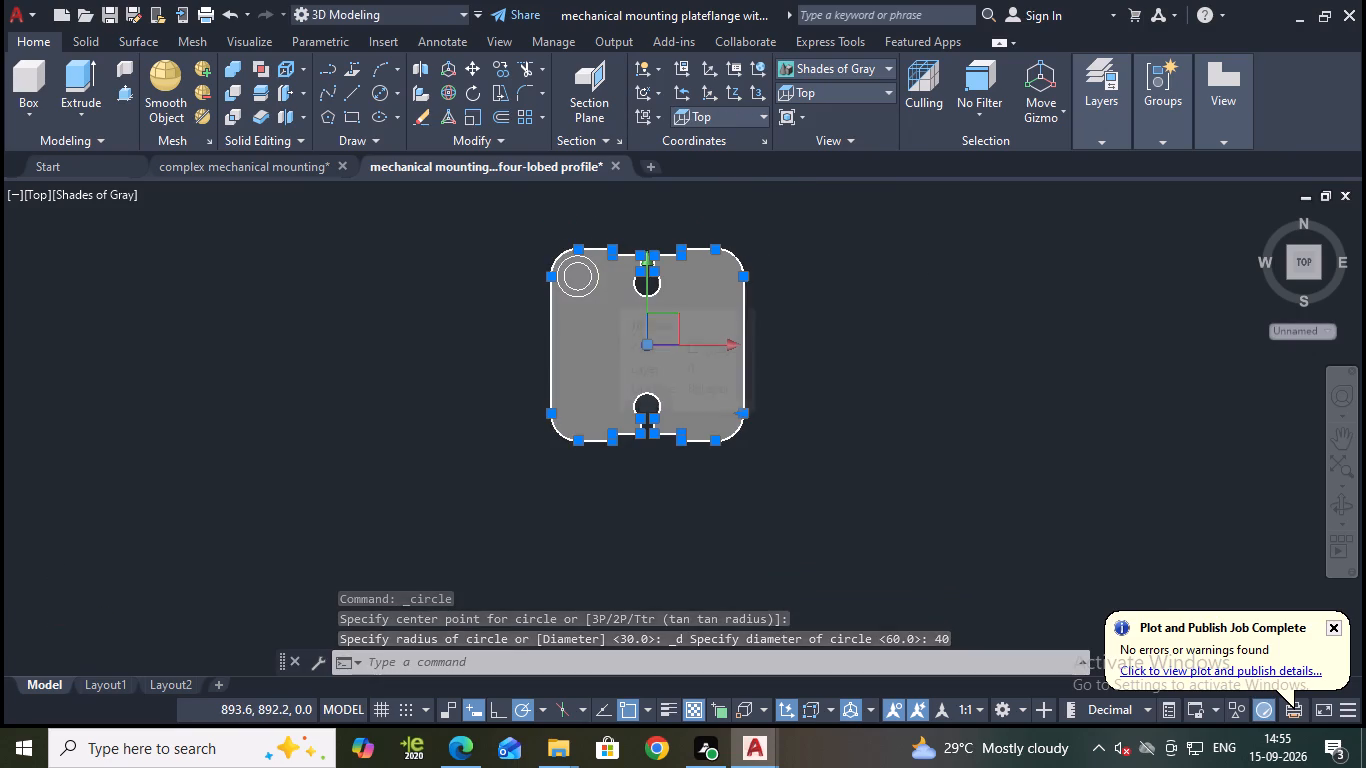
key(Escape)
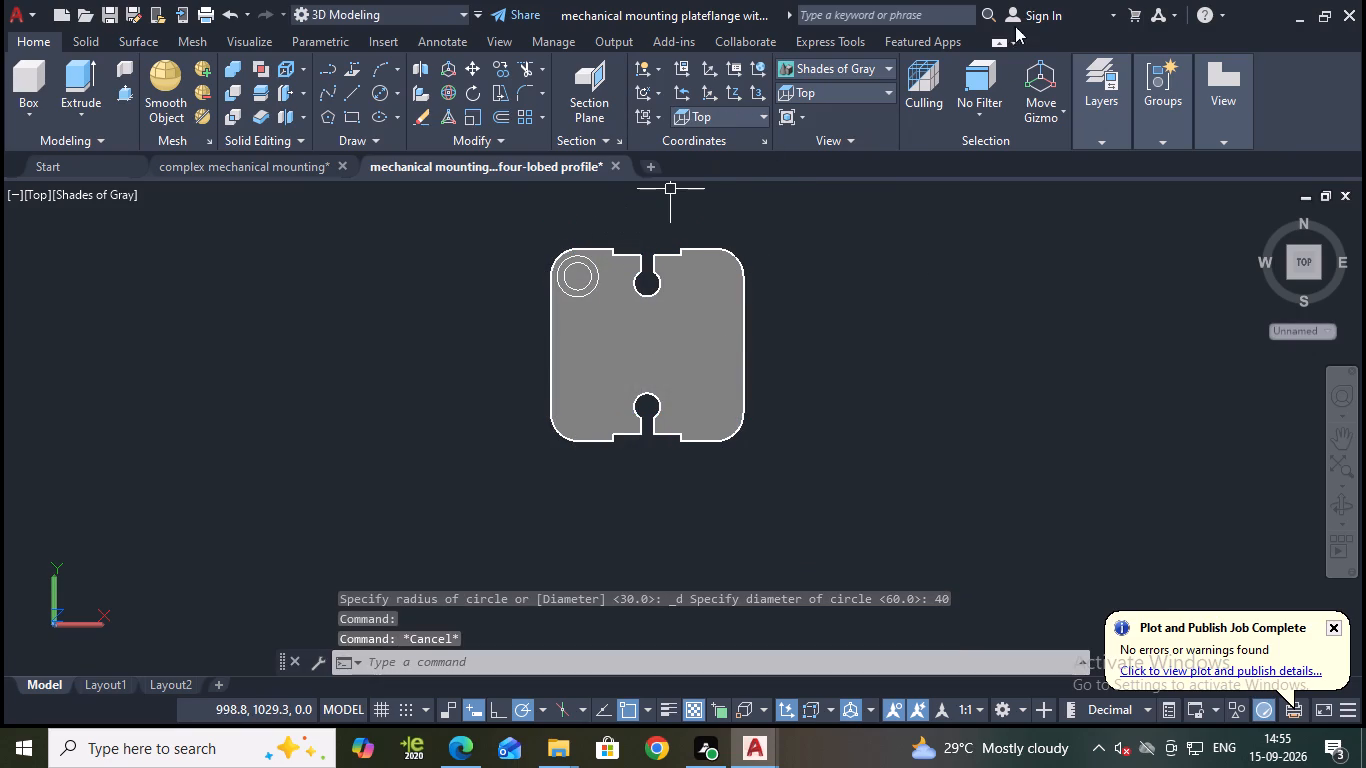
click(848, 66)
click(820, 104)
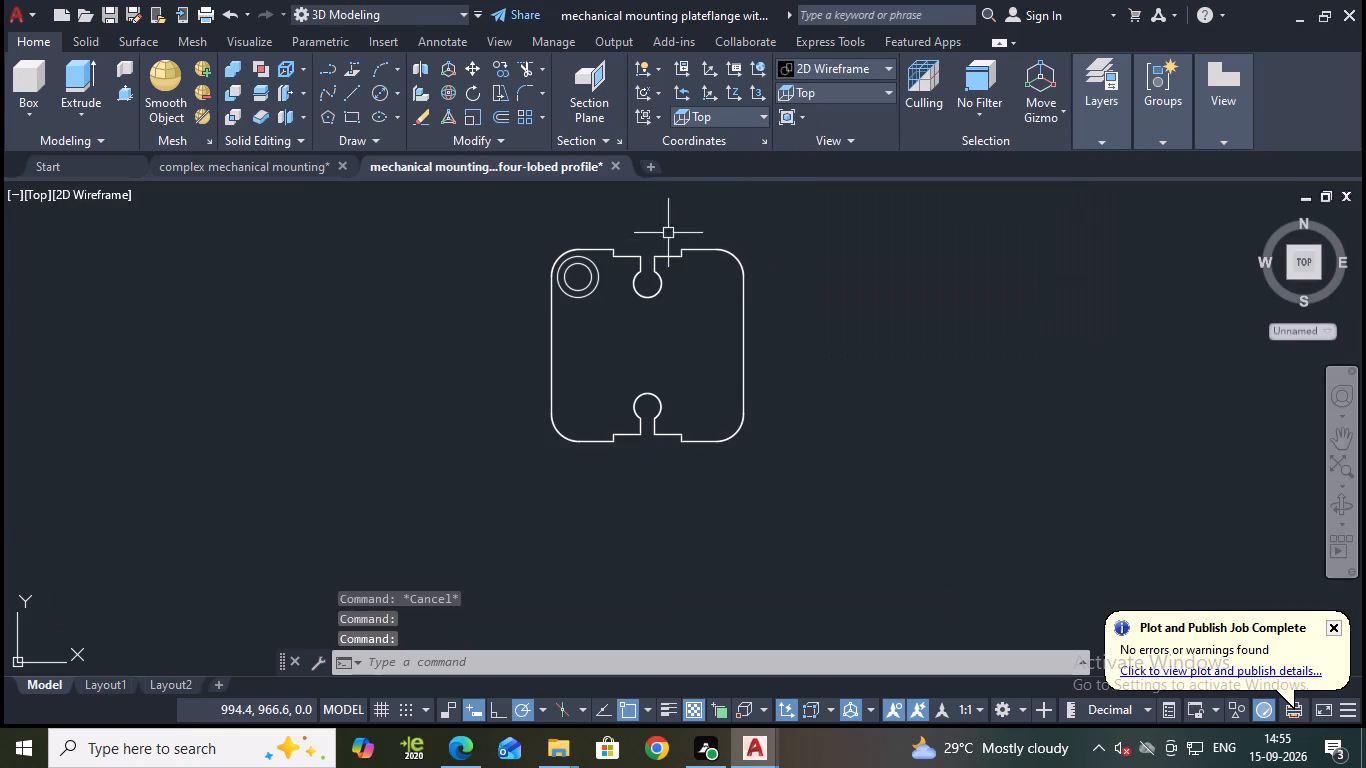
Copy the upper-left corner's two concentric circles from their centre, once 200 mm to the right and once 200 mm straight down.
click(592, 284)
click(596, 283)
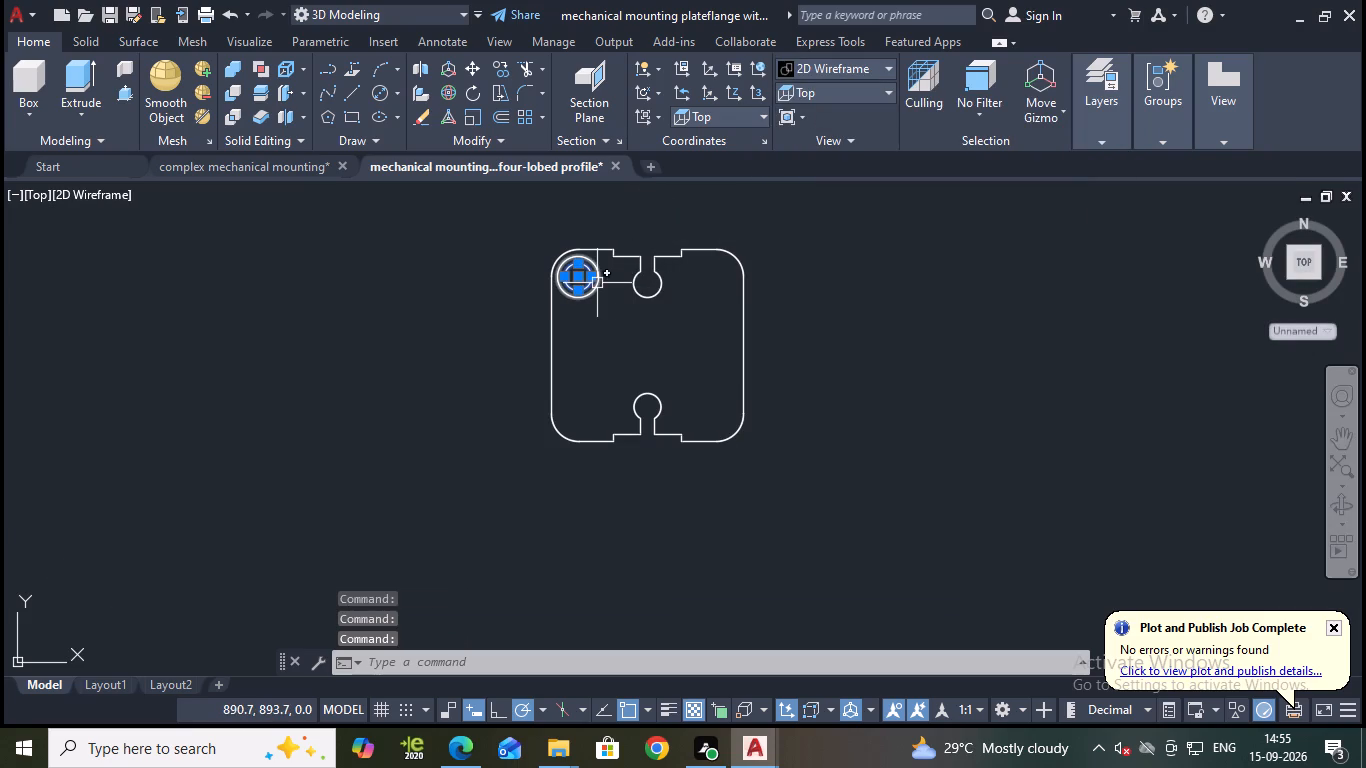
scroll(597, 281, up, 3)
click(578, 302)
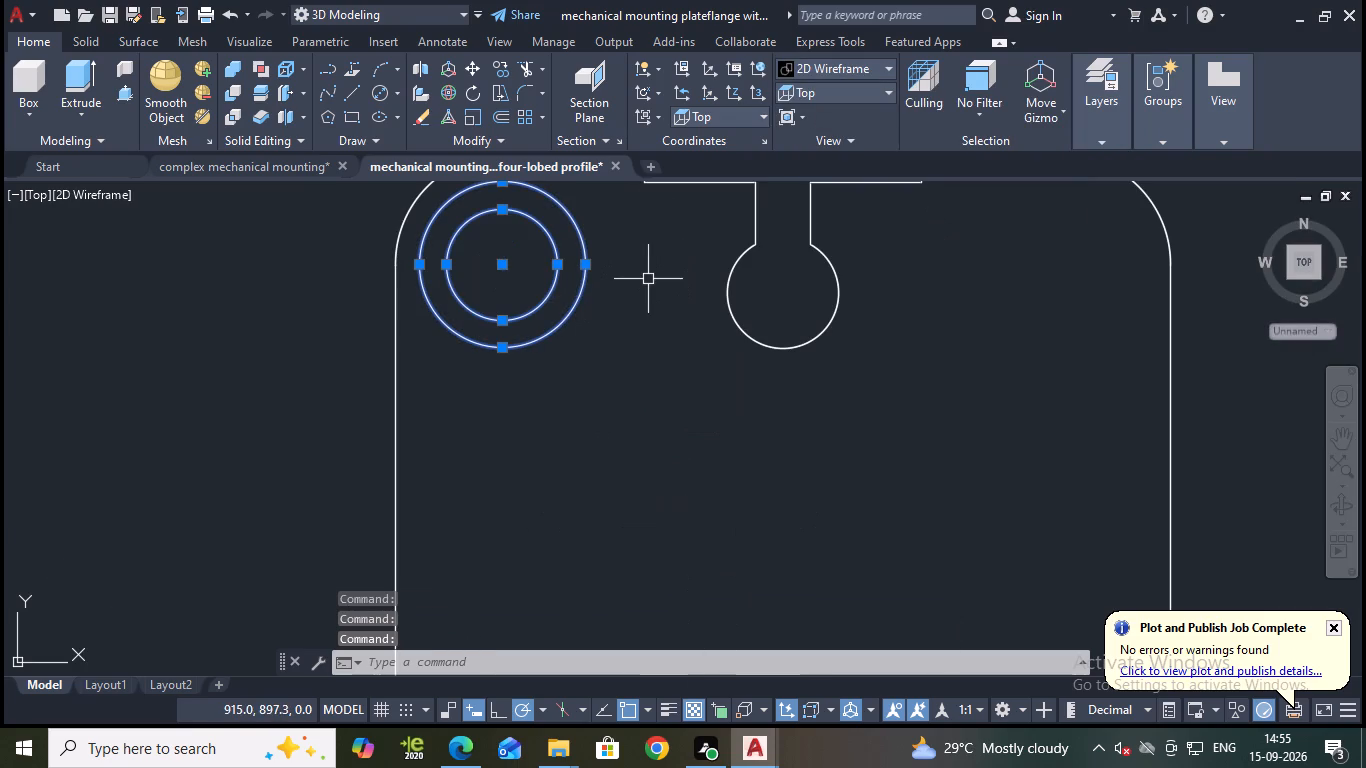
text(co)
key(Return)
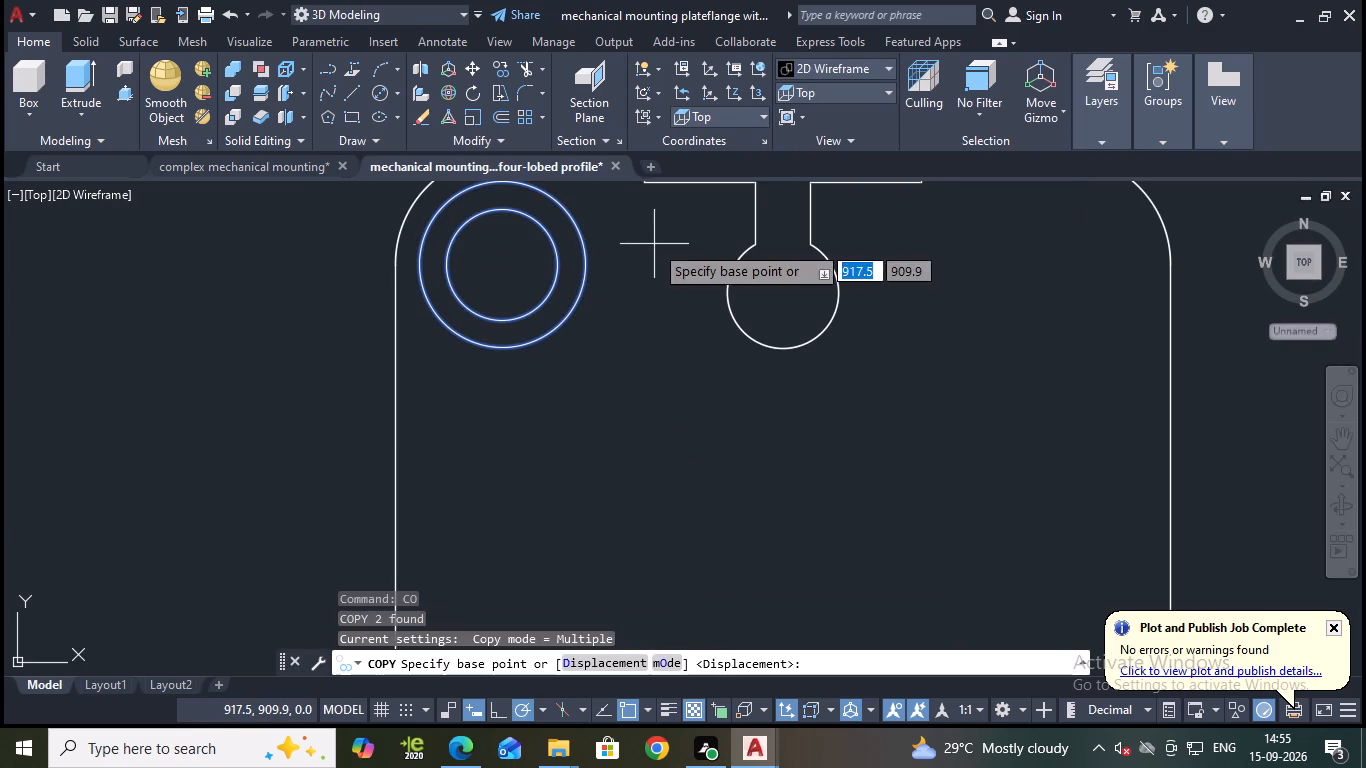
click(503, 264)
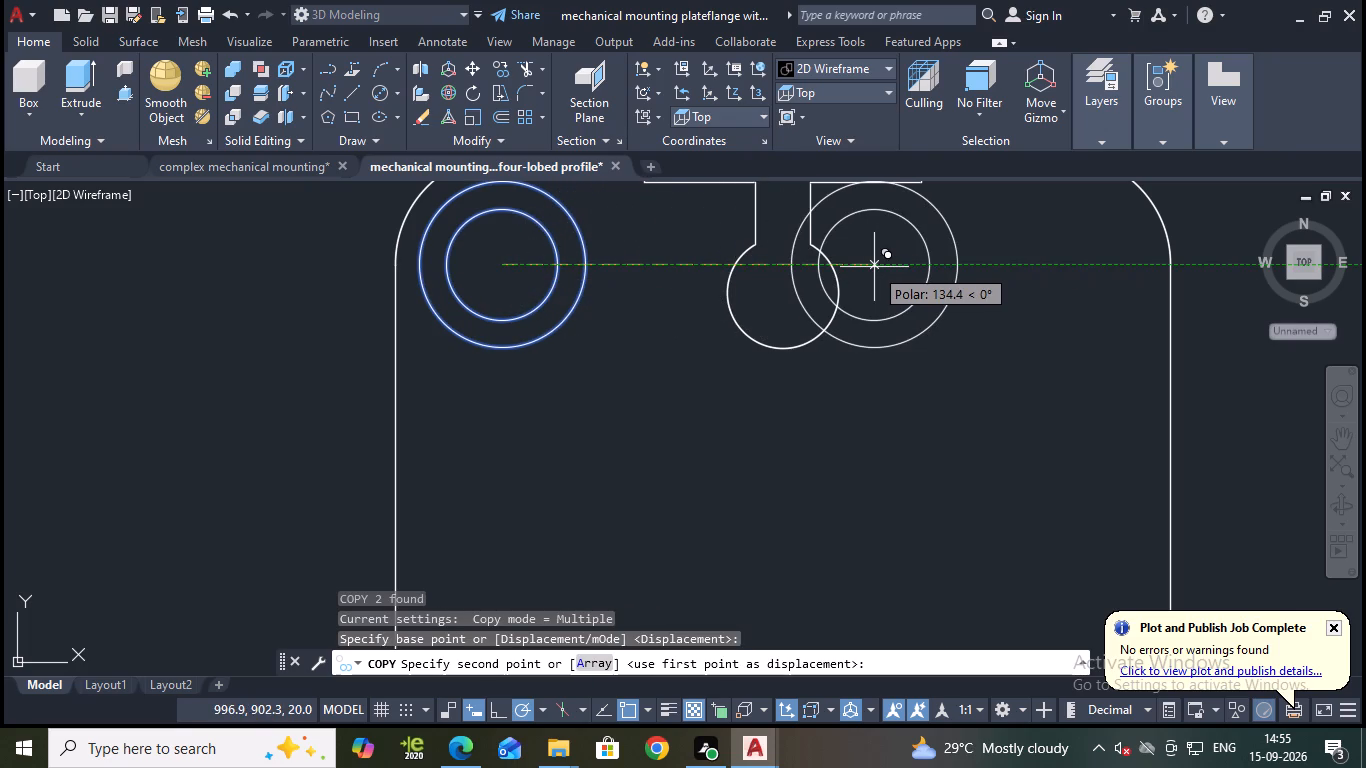
text(200)
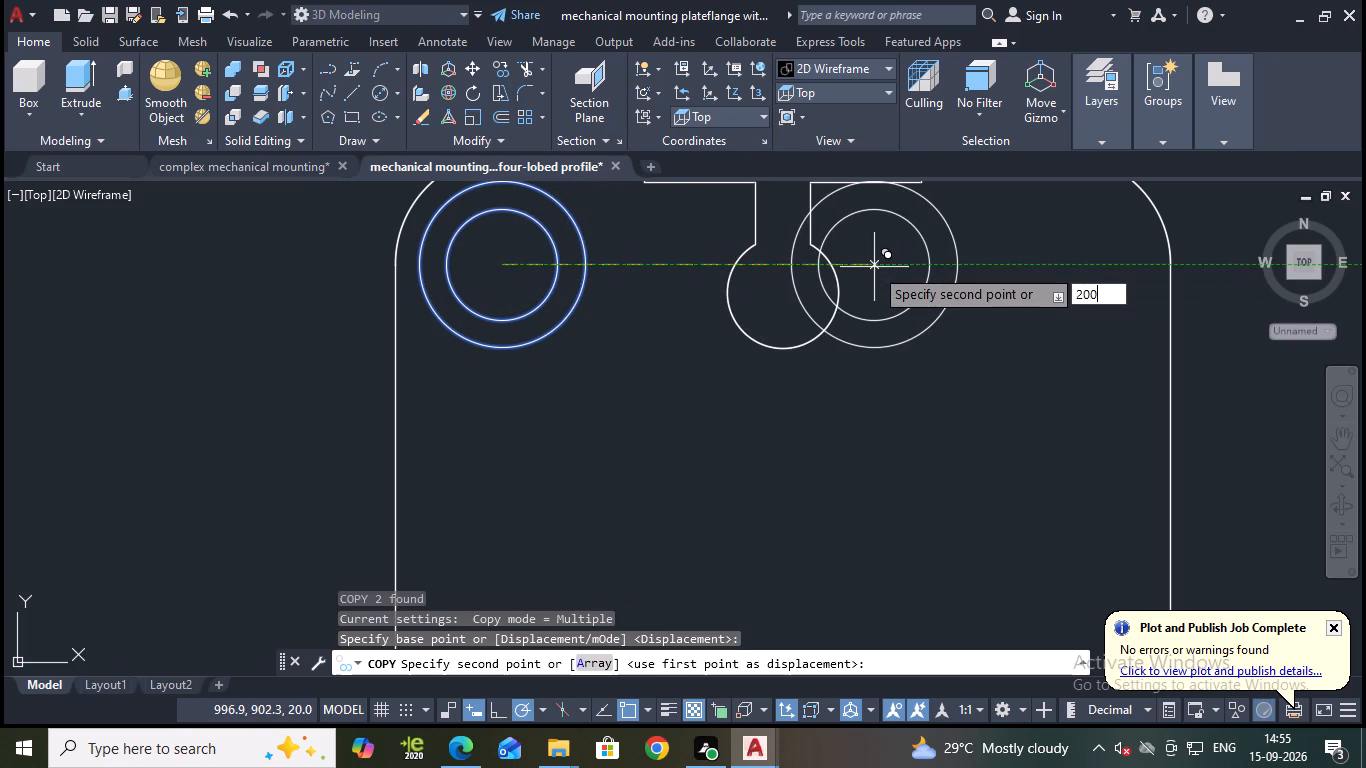
key(Return)
scroll(922, 304, down, 2)
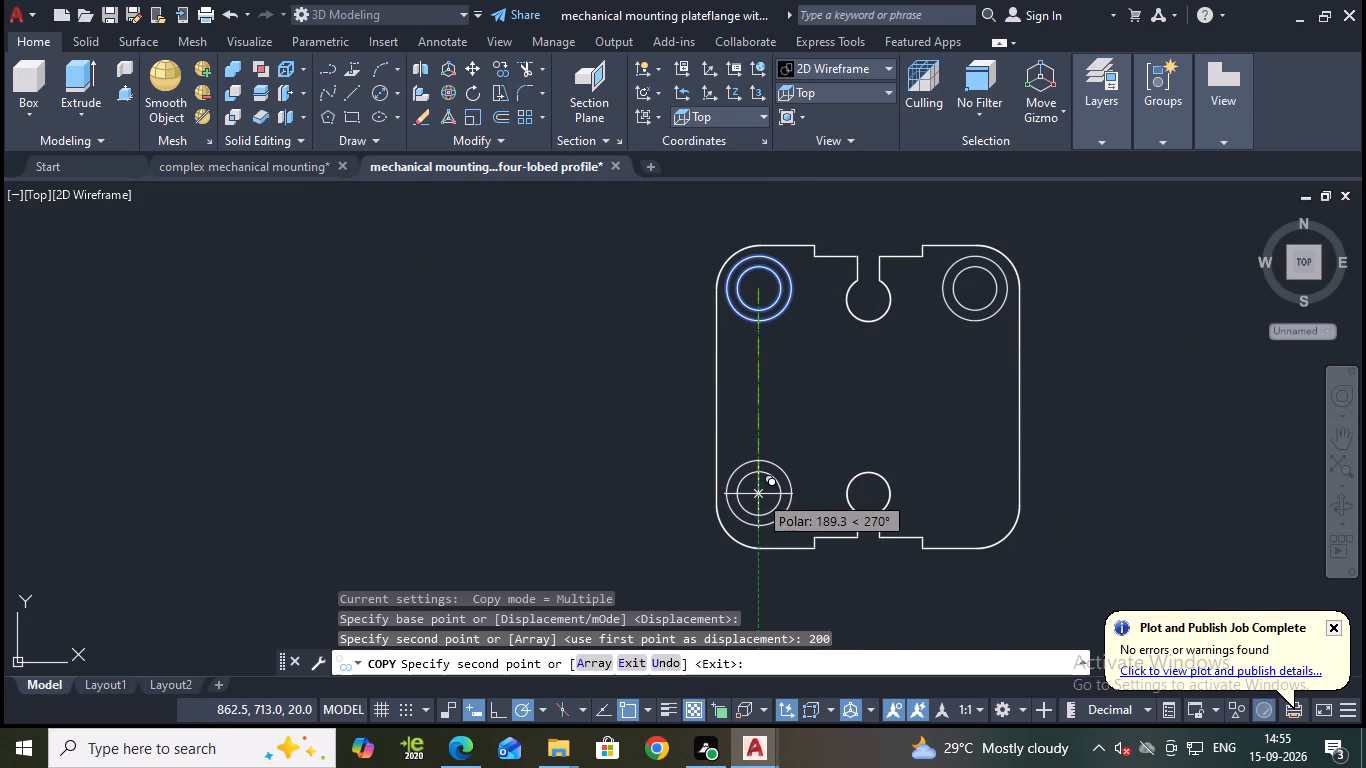
key(2)
key(0)
key(0)
key(Return)
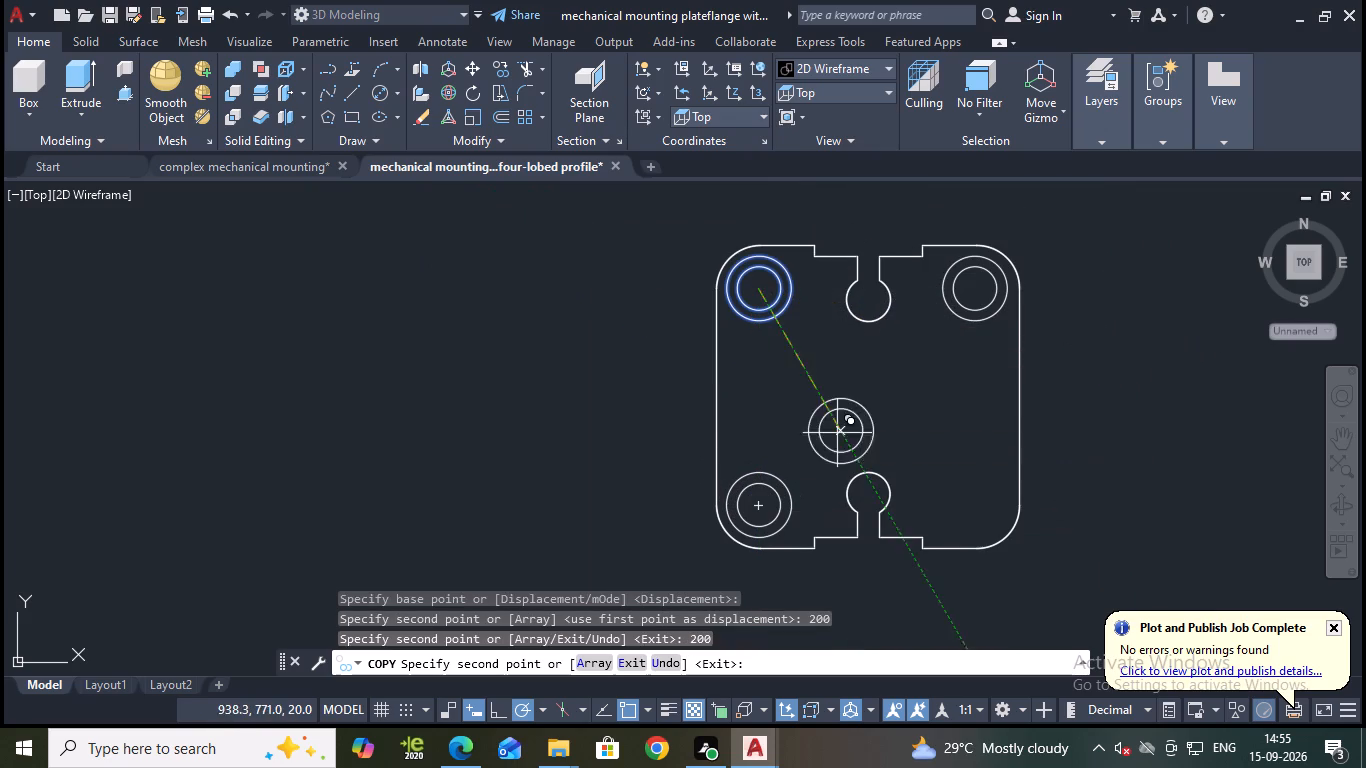
key(Escape)
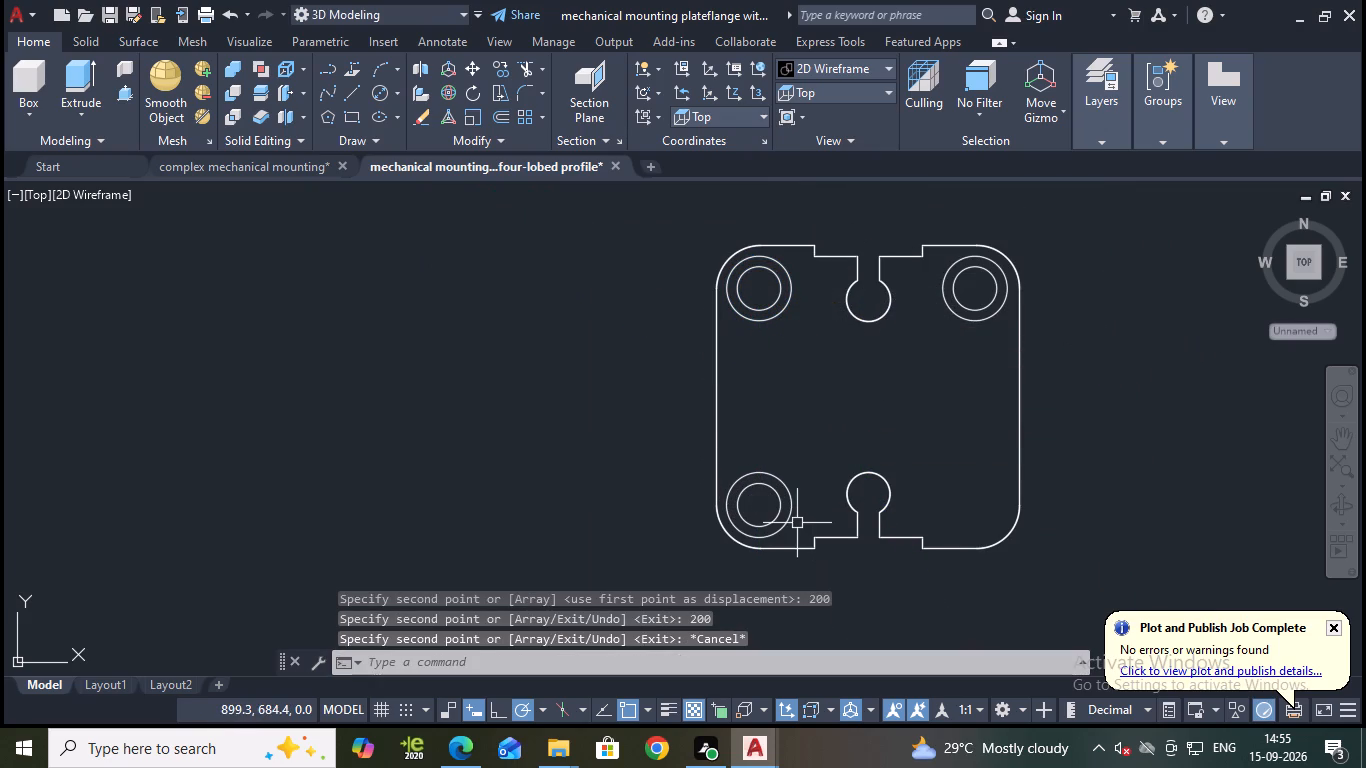
Copy the plate's lower-left pair of concentric circles 200 mm to the right, using their centre as the base point.
click(792, 505)
click(782, 509)
text(co)
key(Return)
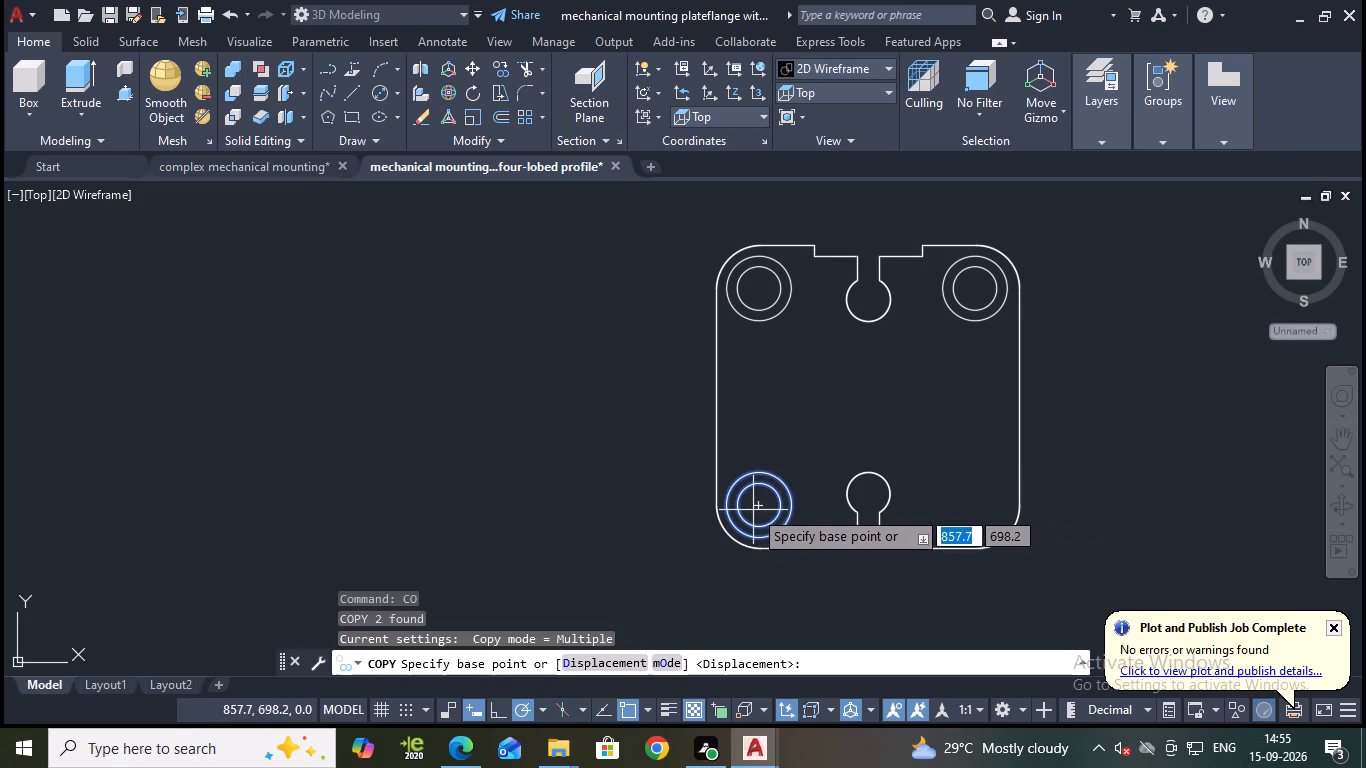
click(761, 507)
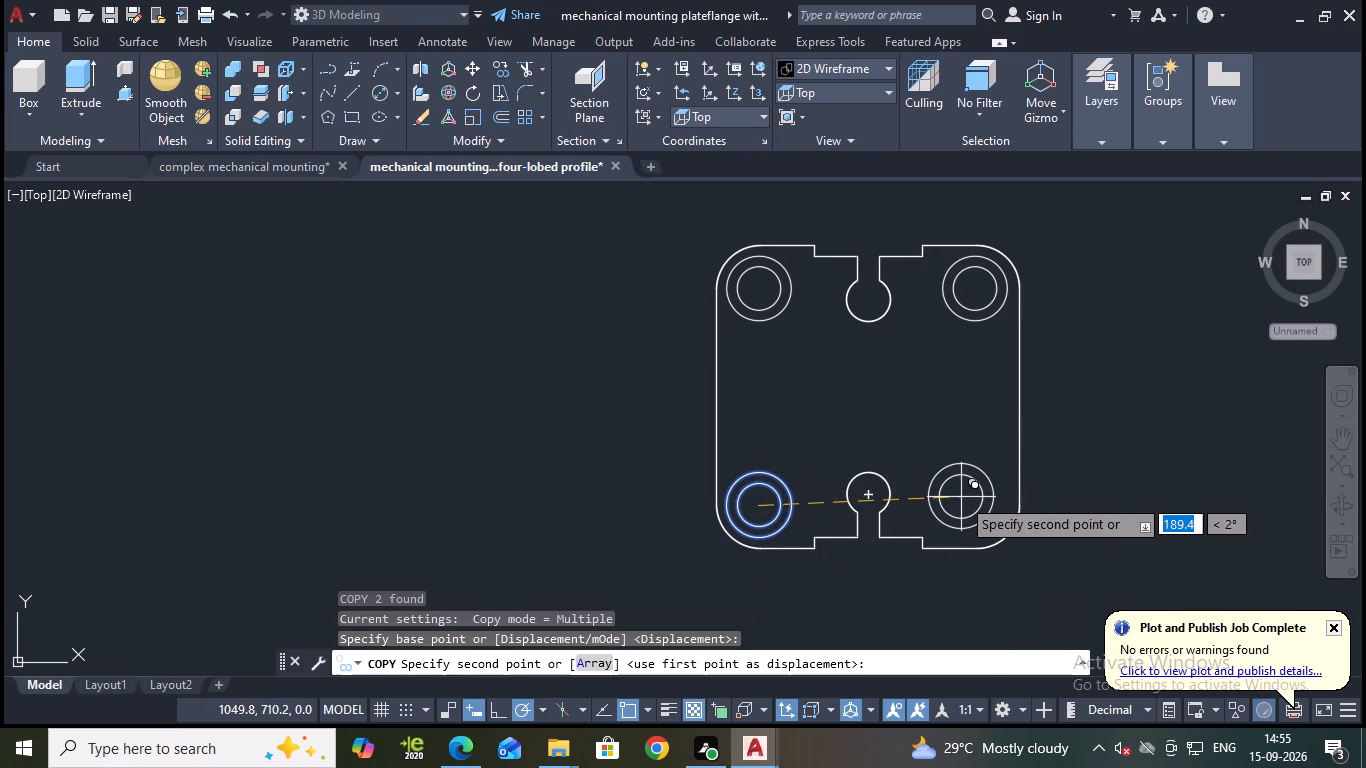
text(200)
key(Return)
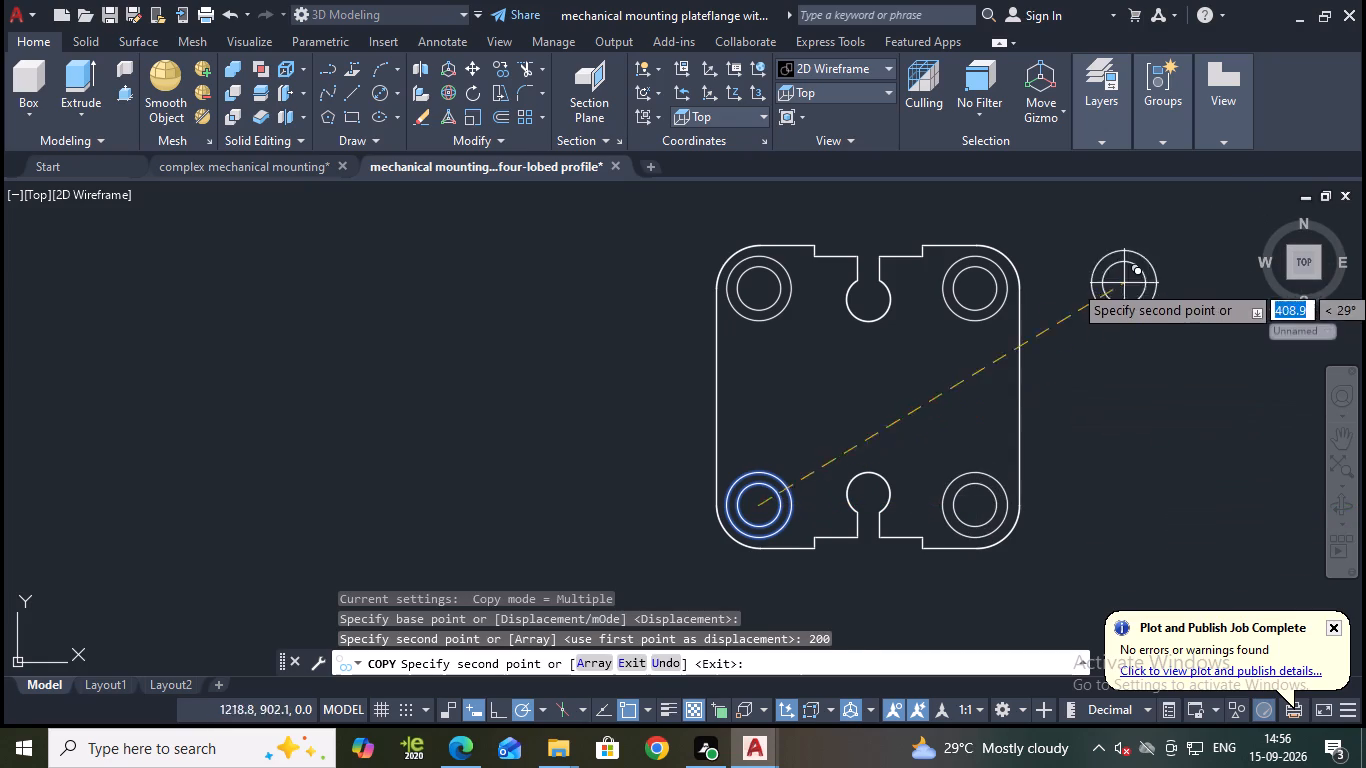
key(Escape)
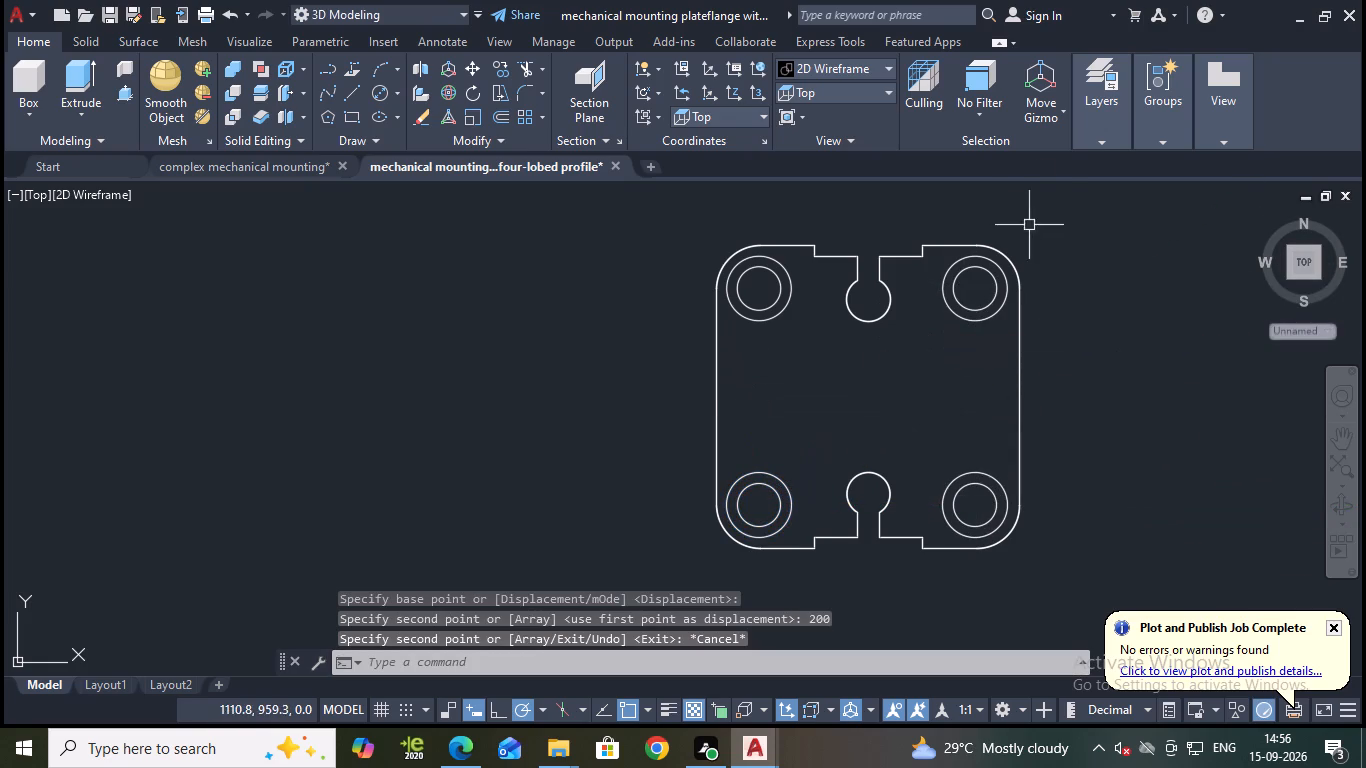
Display the plate in the Shades of Gray visual style from the SW Isometric view.
click(872, 74)
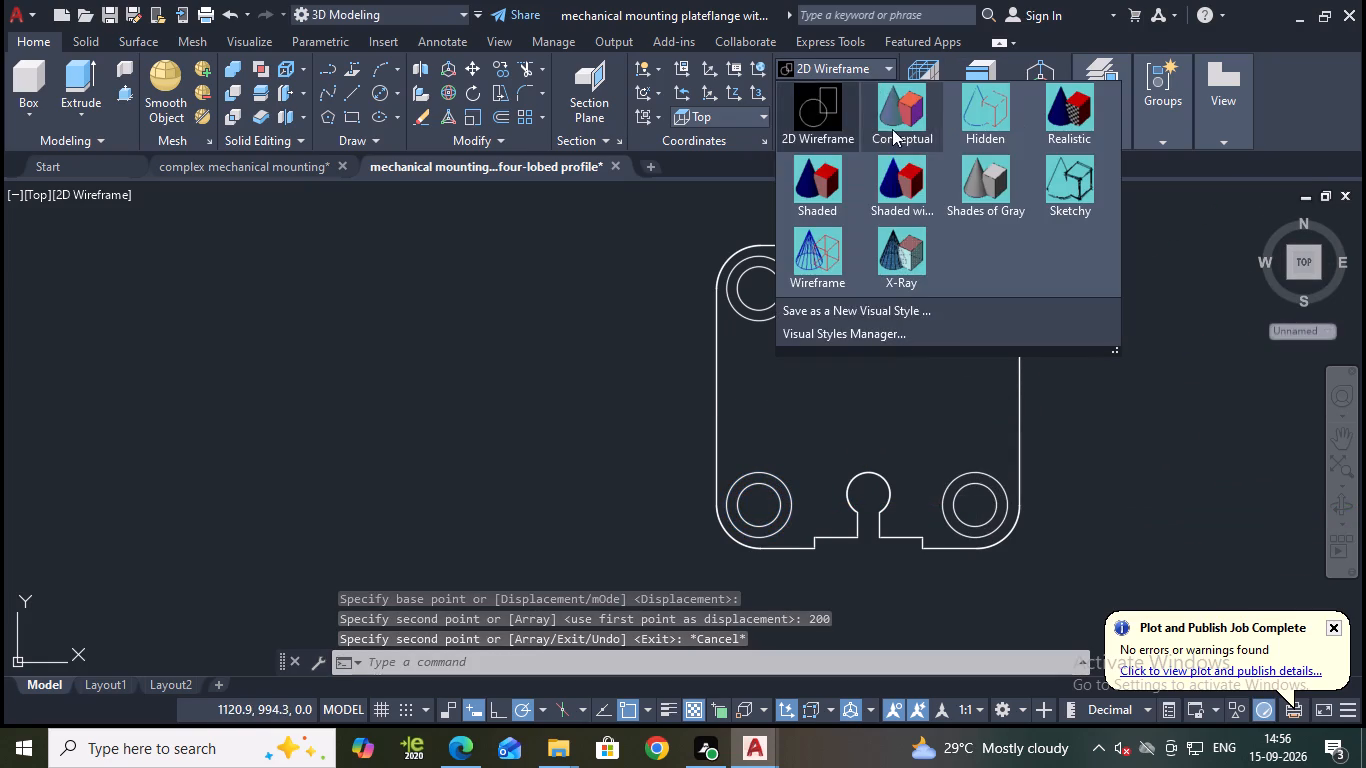
click(981, 178)
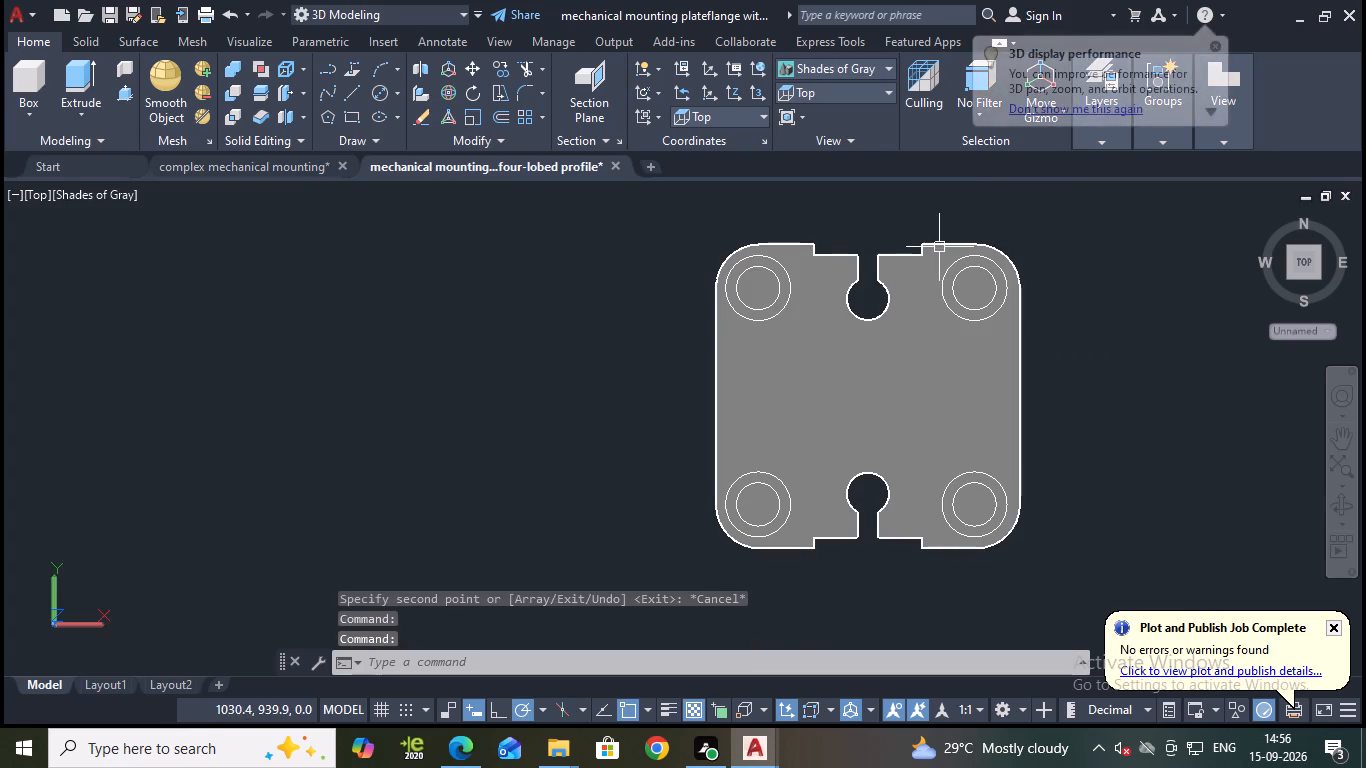
click(849, 94)
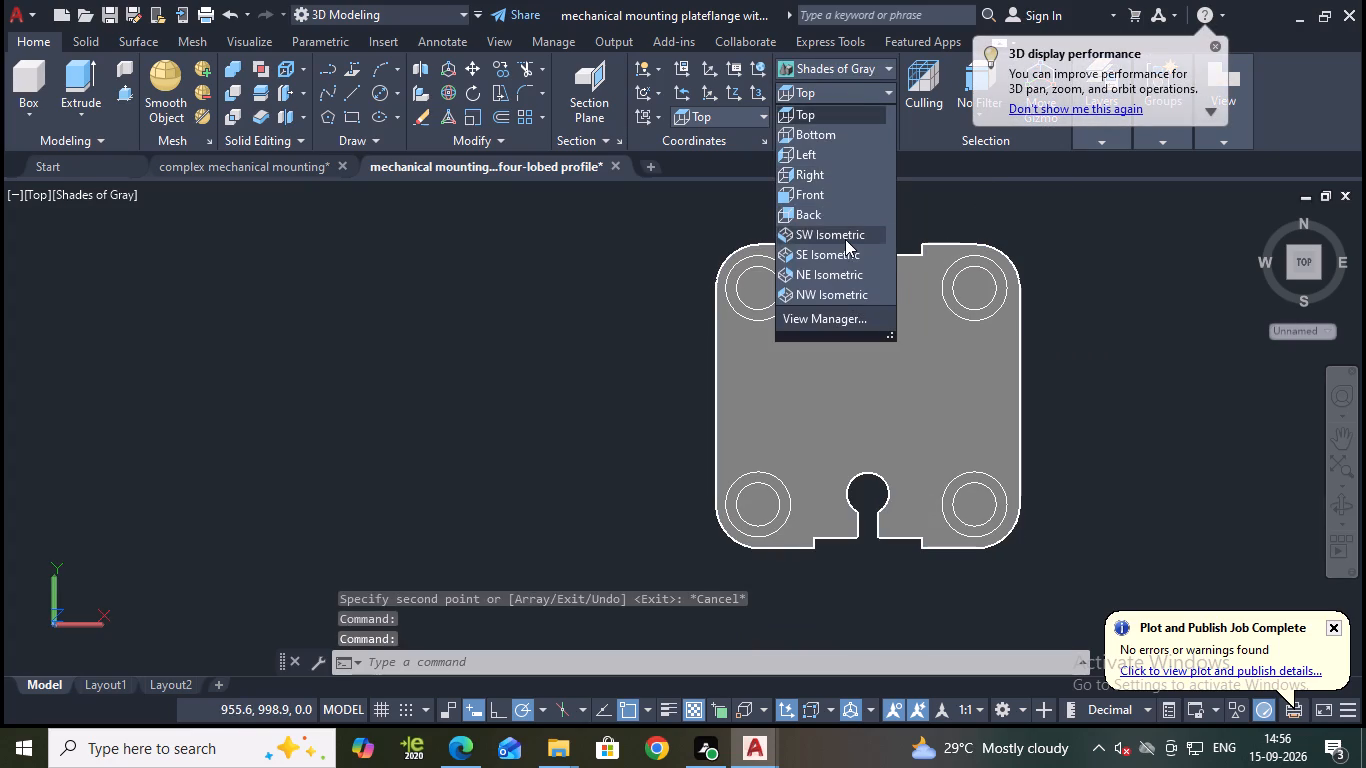
click(845, 239)
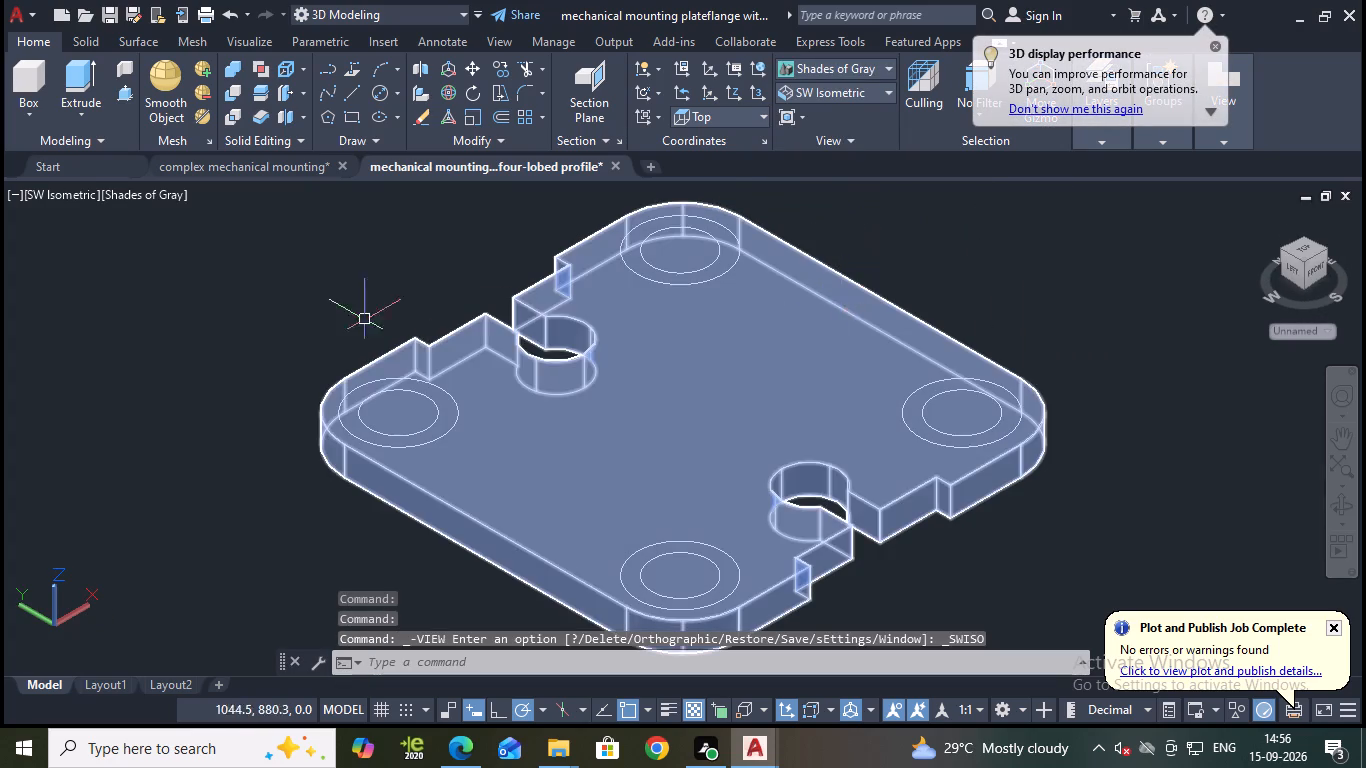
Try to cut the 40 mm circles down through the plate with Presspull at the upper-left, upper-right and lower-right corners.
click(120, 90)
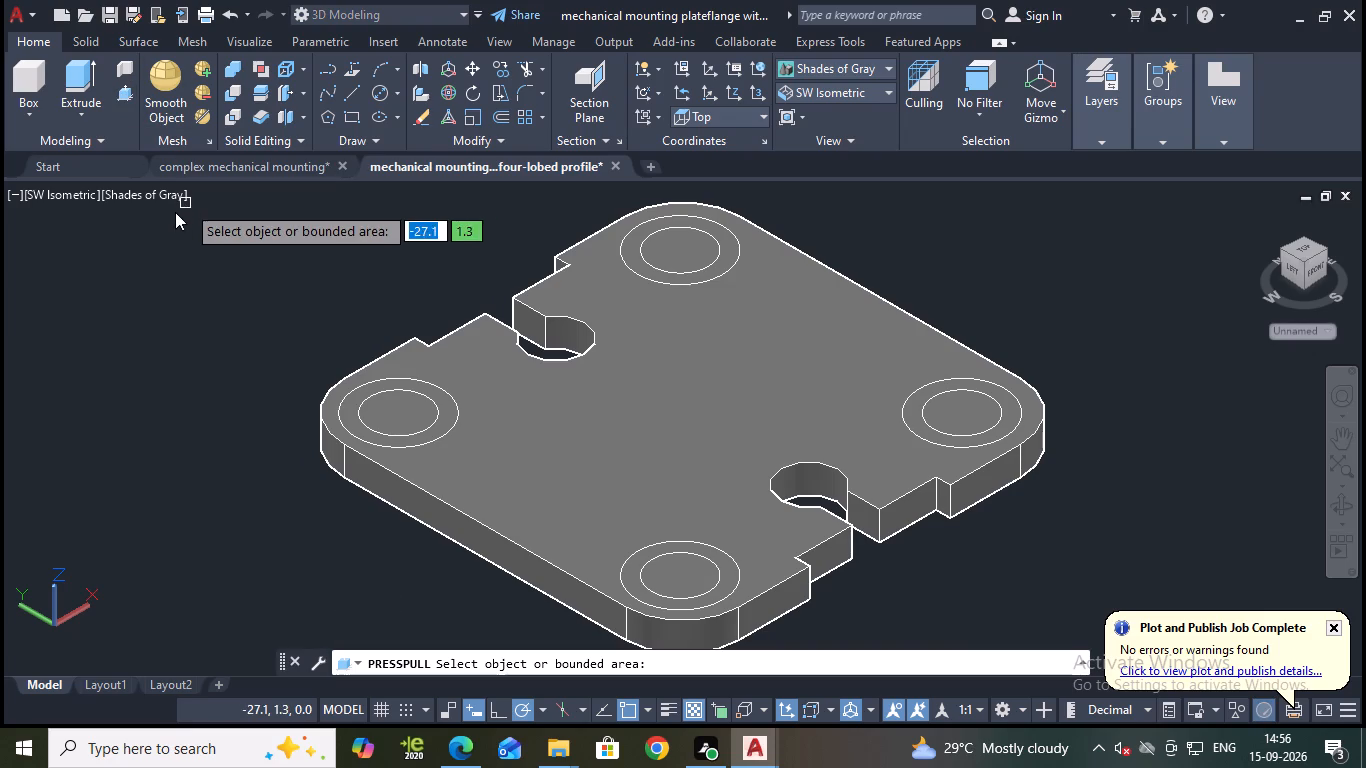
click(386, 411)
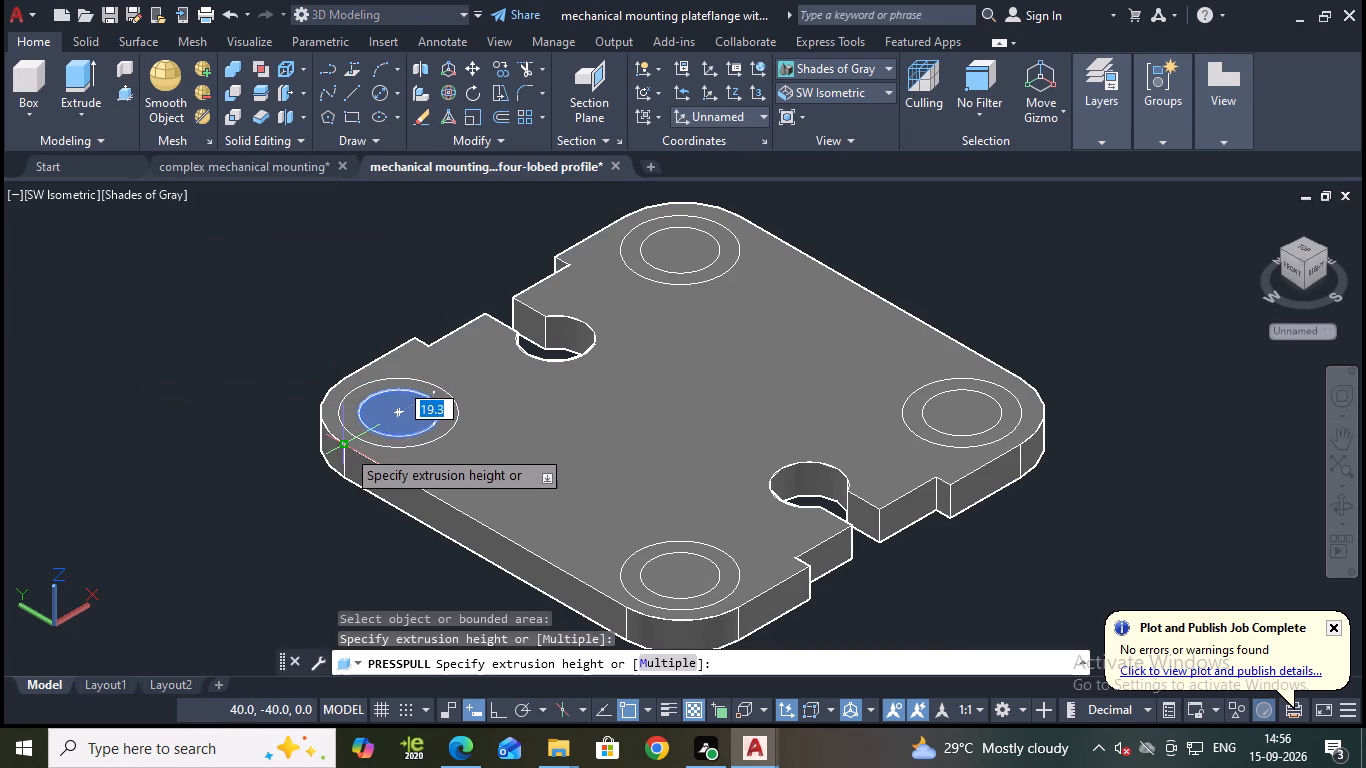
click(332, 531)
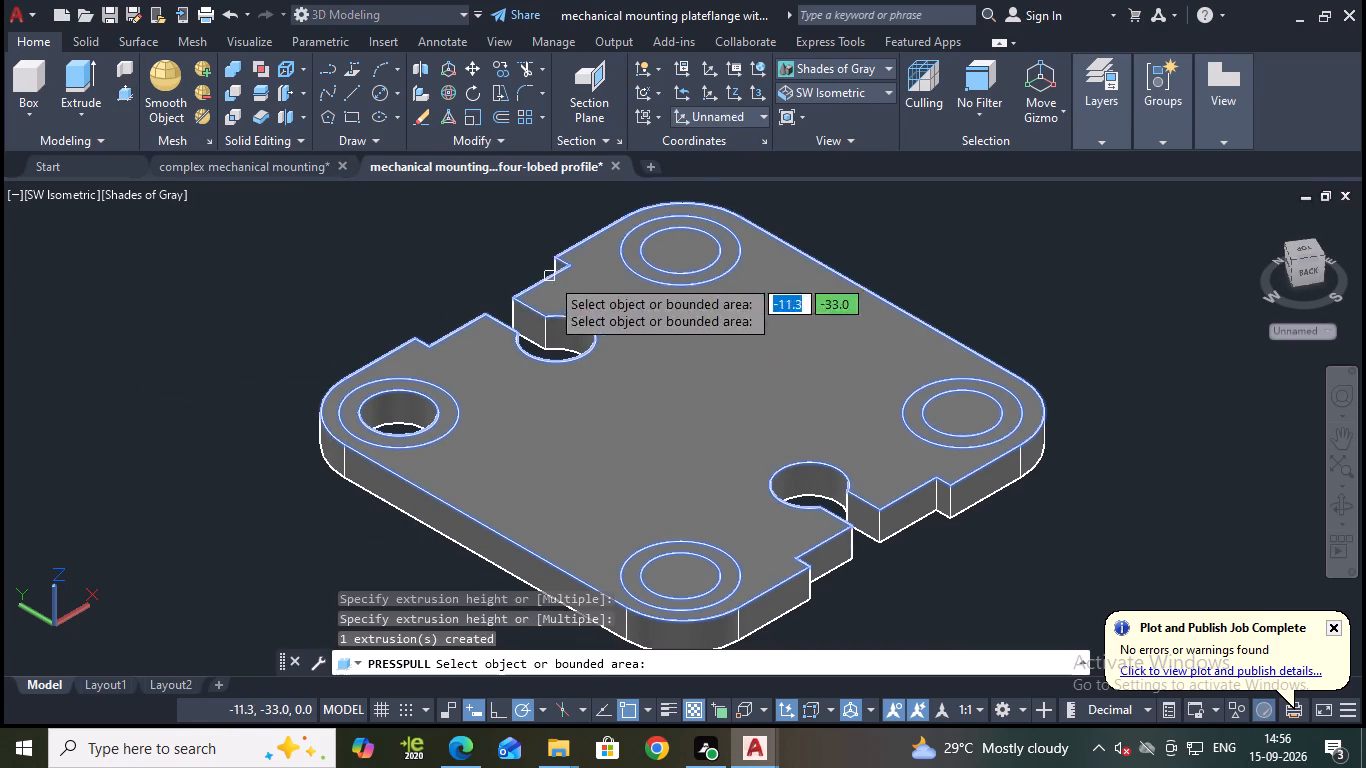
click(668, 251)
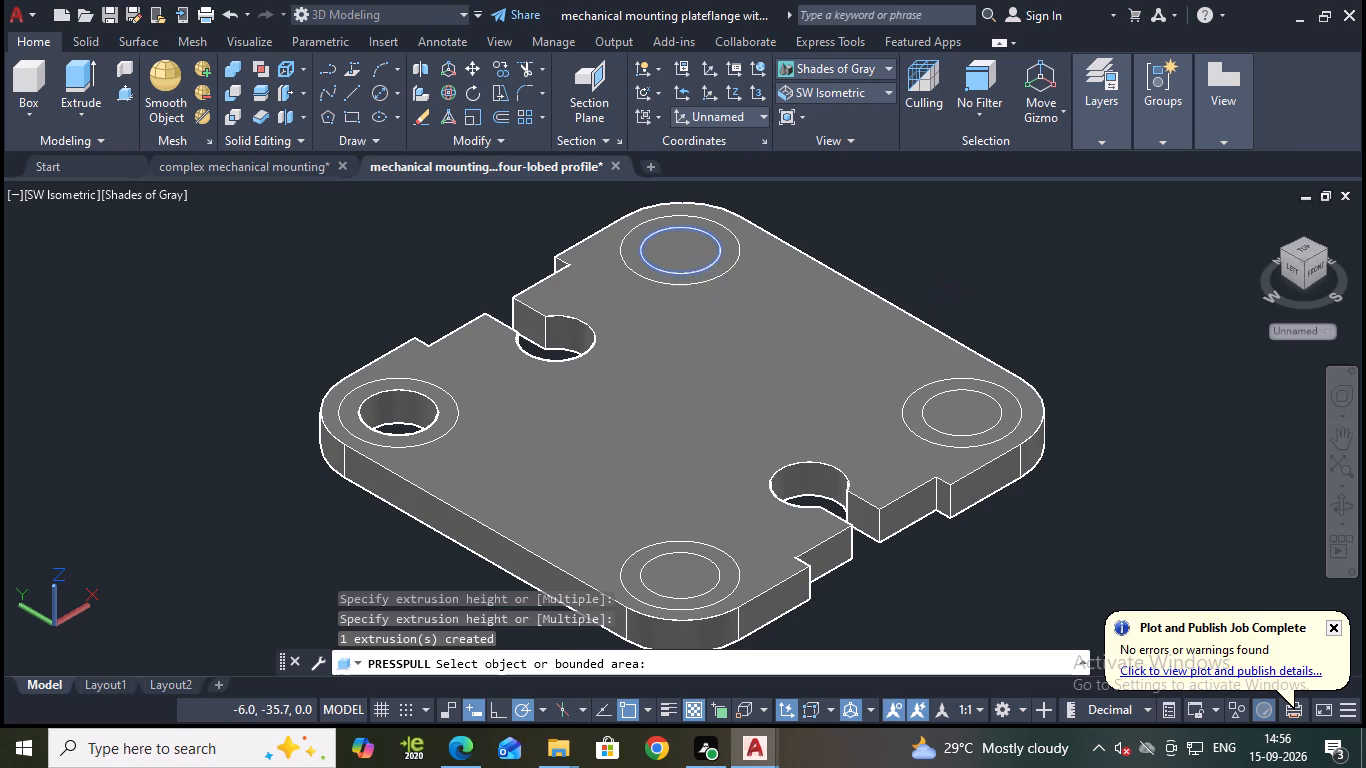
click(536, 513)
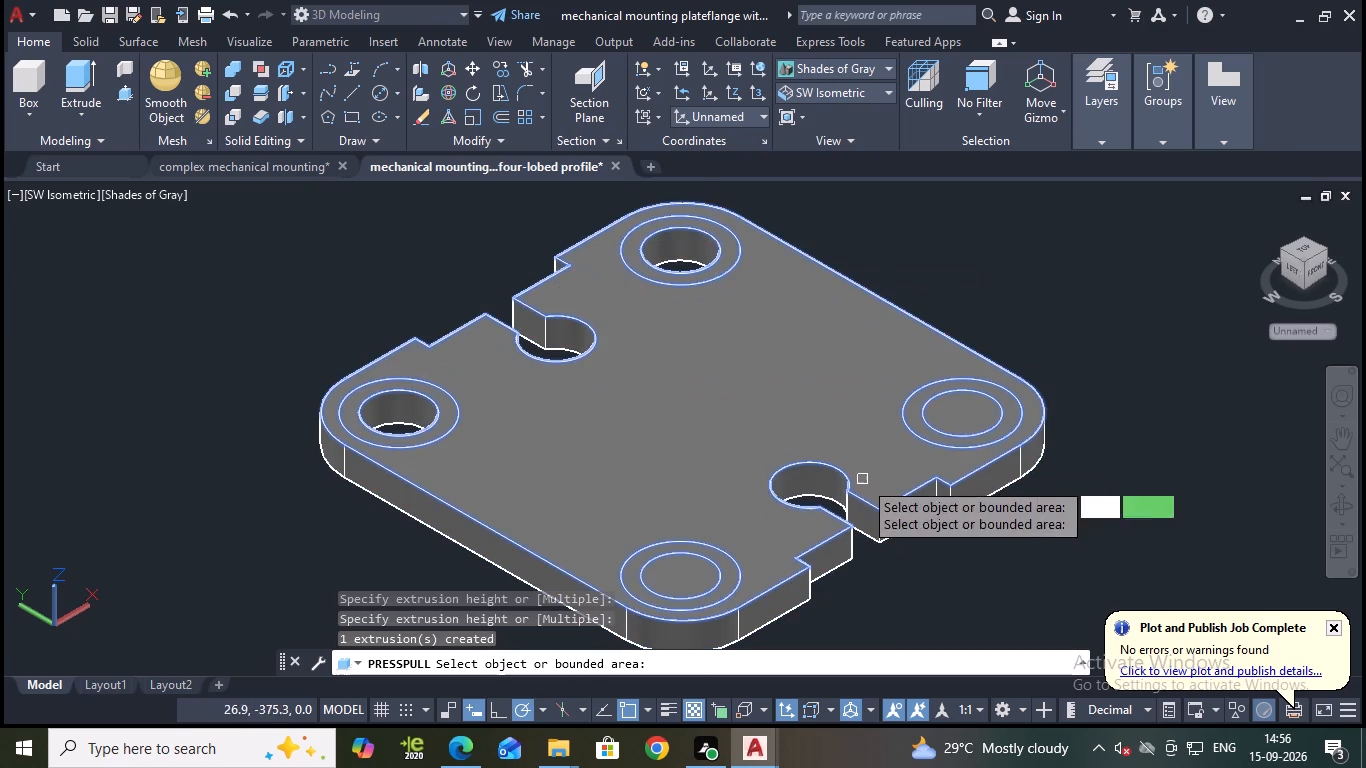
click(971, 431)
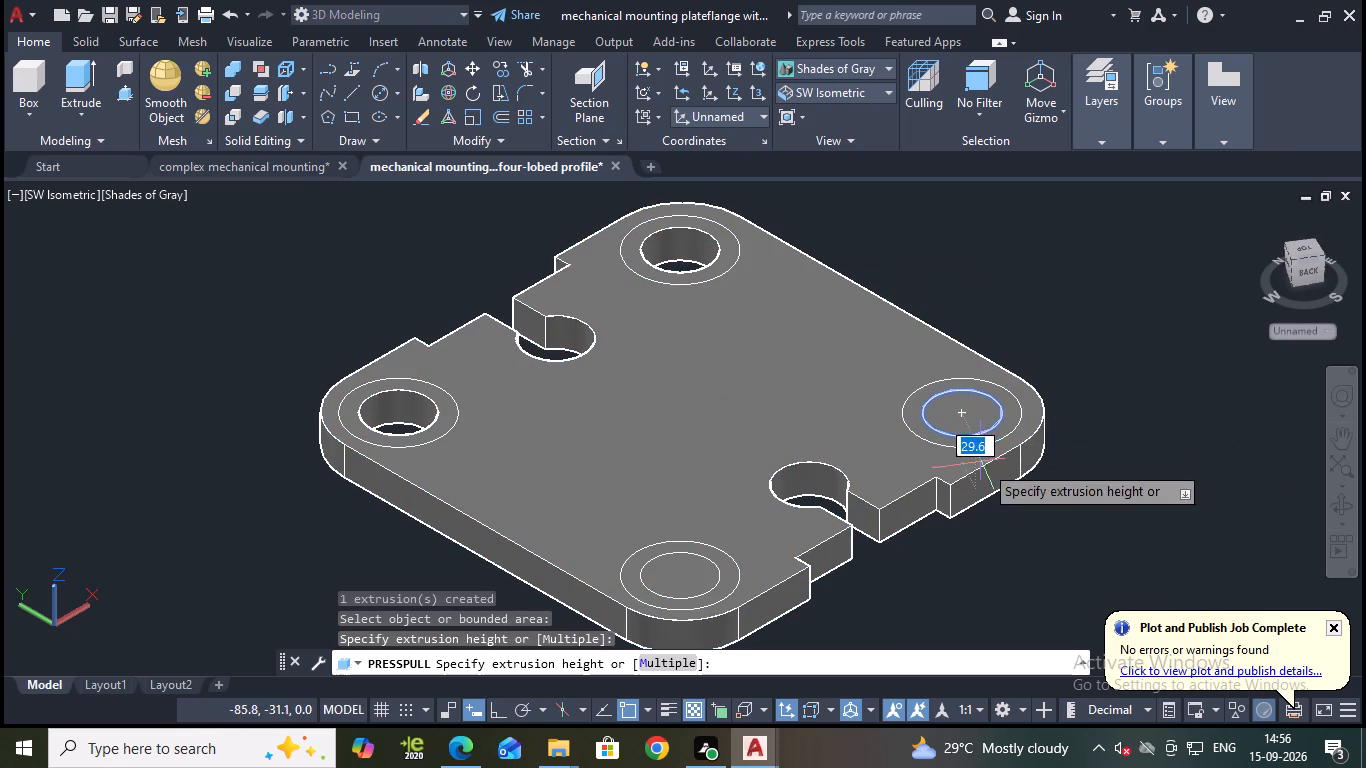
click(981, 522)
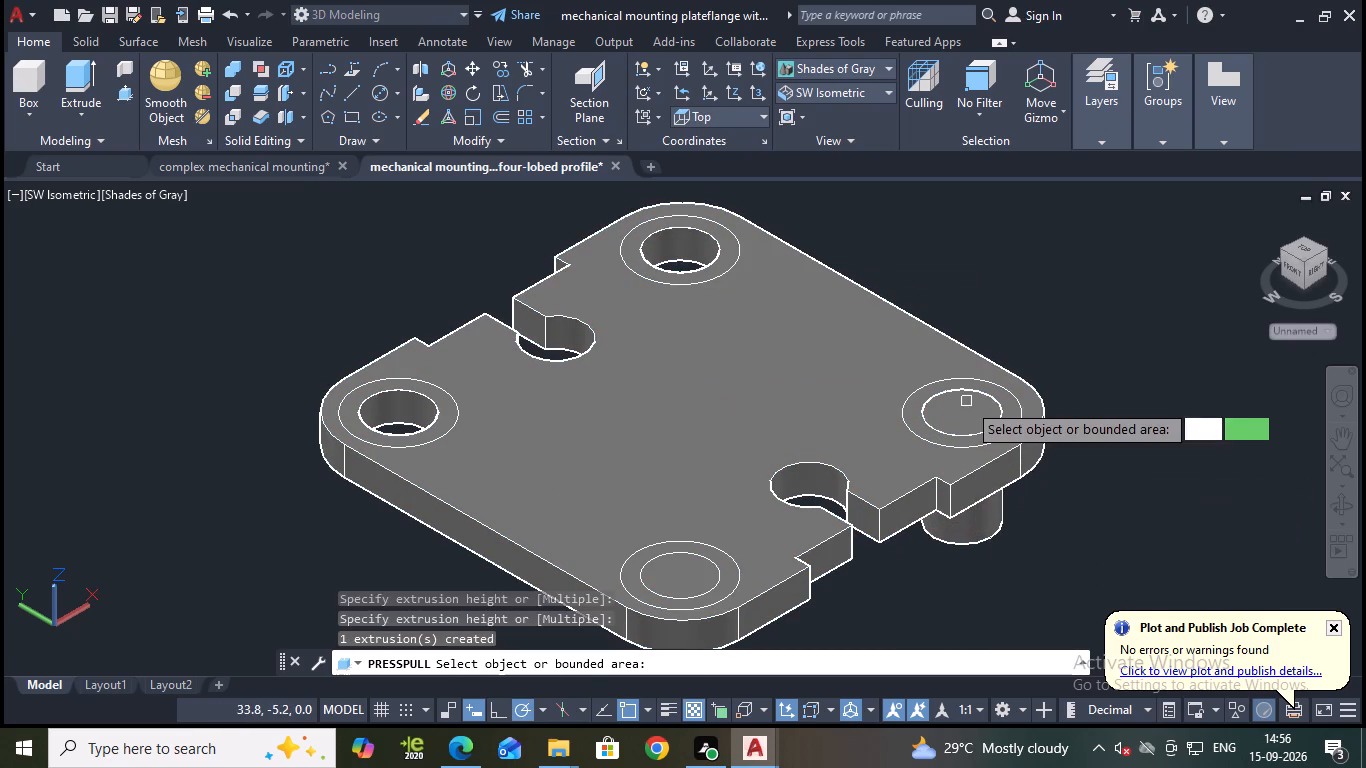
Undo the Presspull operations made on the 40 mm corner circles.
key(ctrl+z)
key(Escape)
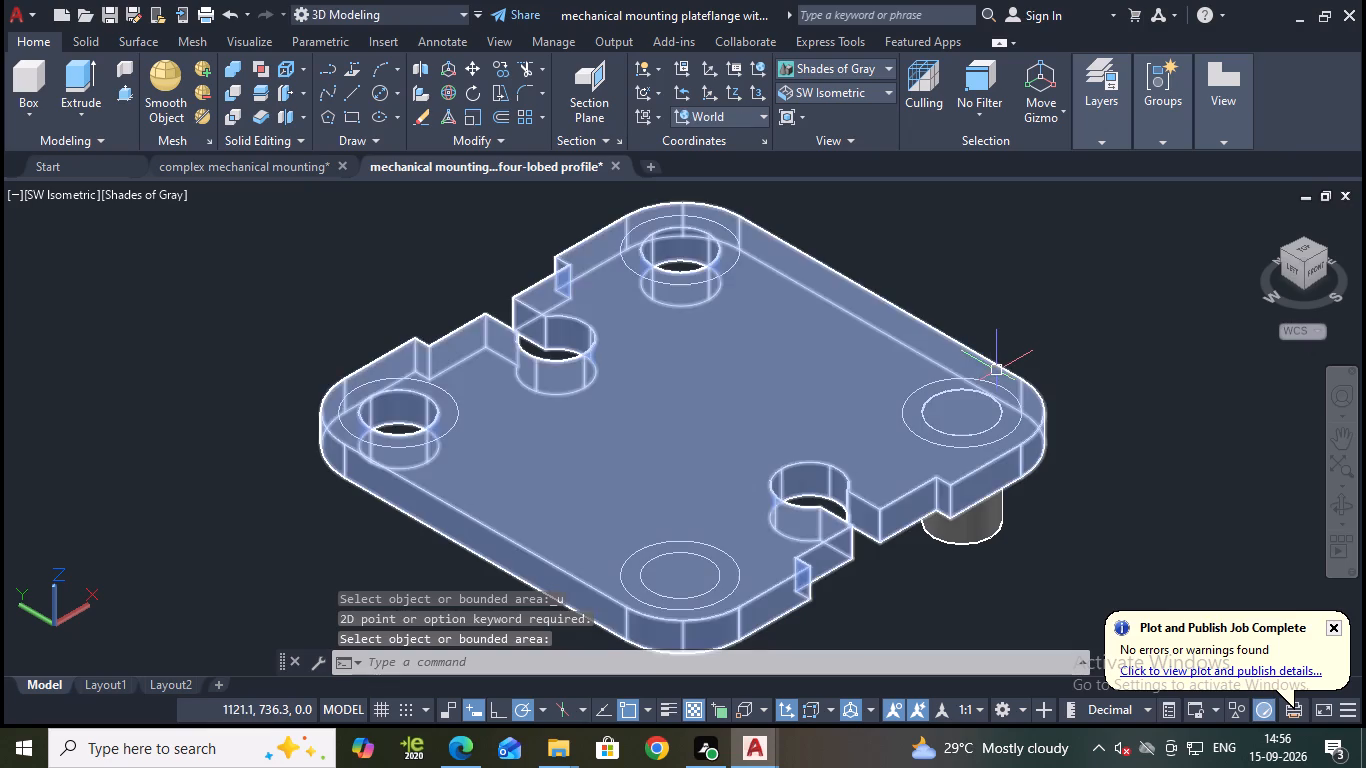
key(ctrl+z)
Cut the 40 mm circle down through the plate at the lower-left corner with Presspull.
scroll(987, 364, down, 1)
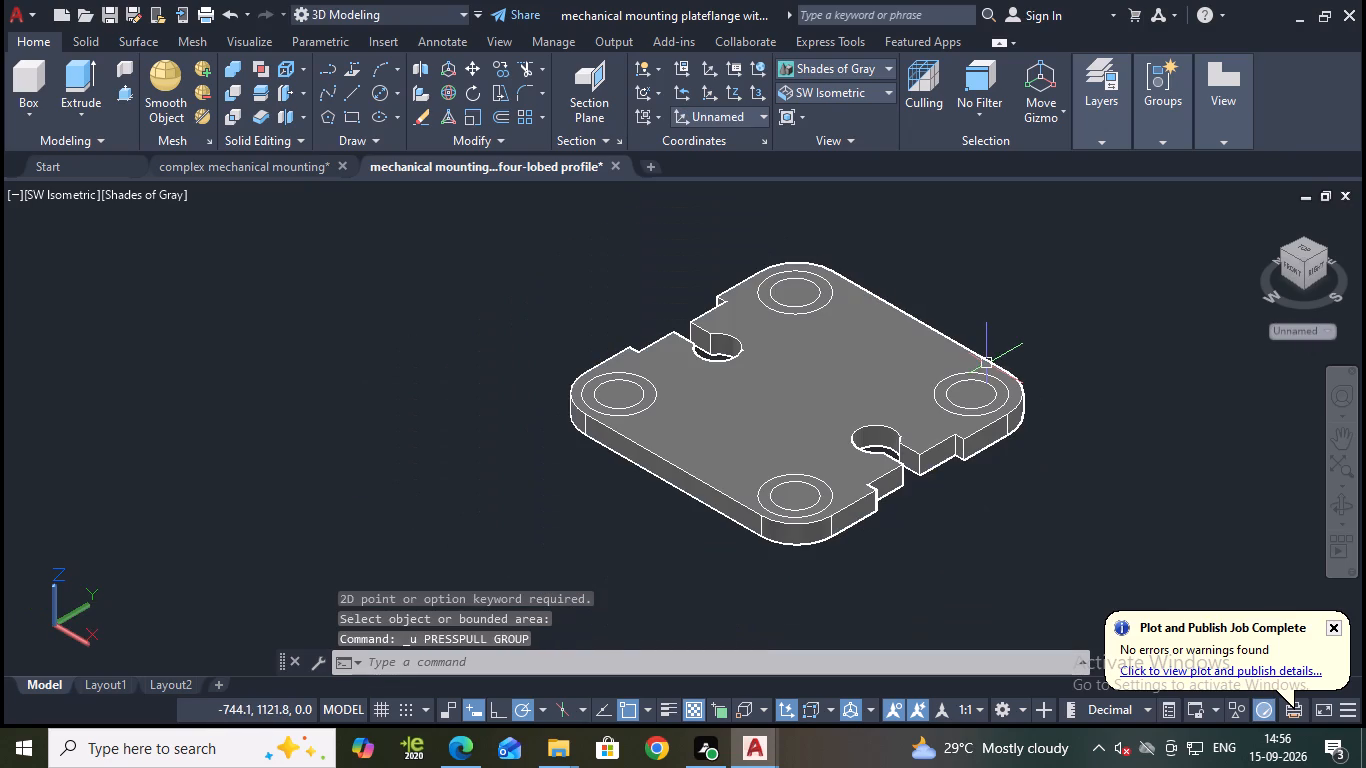
middle_click(987, 364)
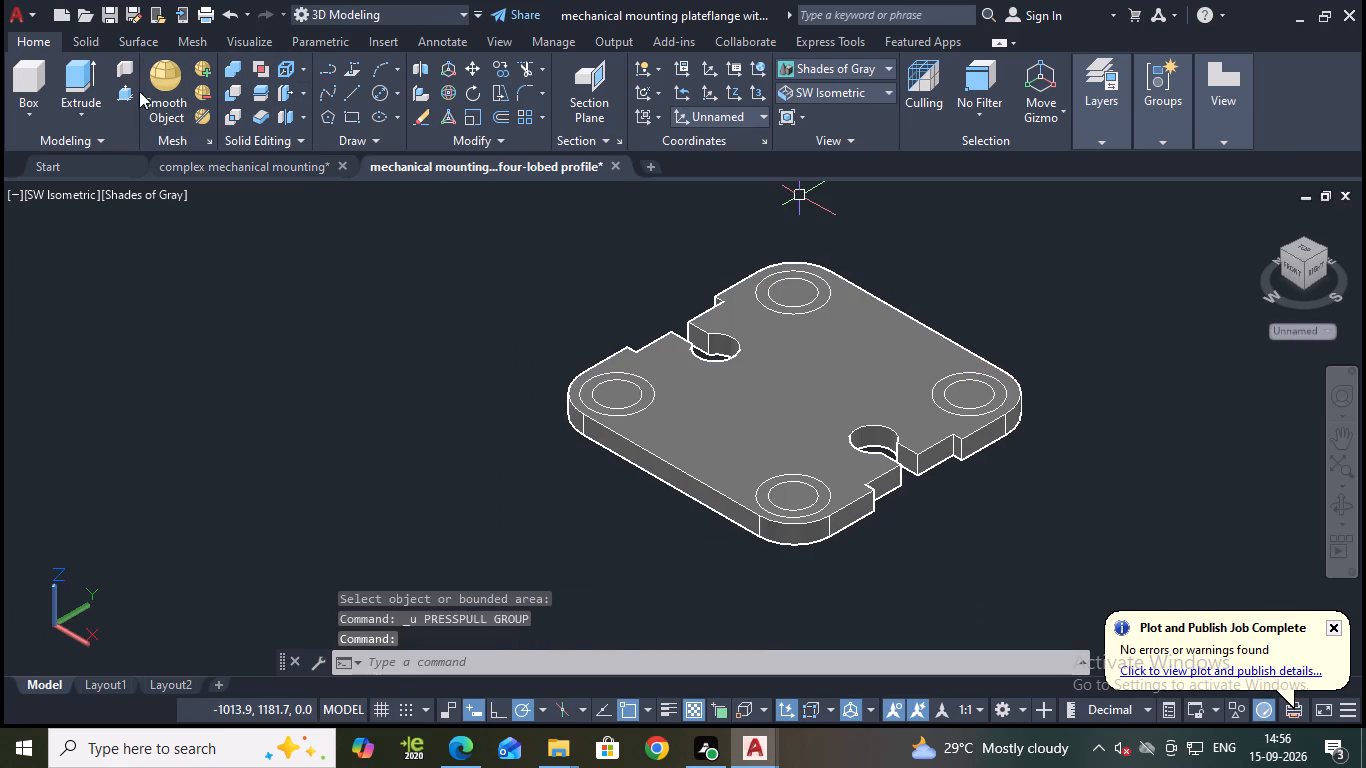
click(132, 90)
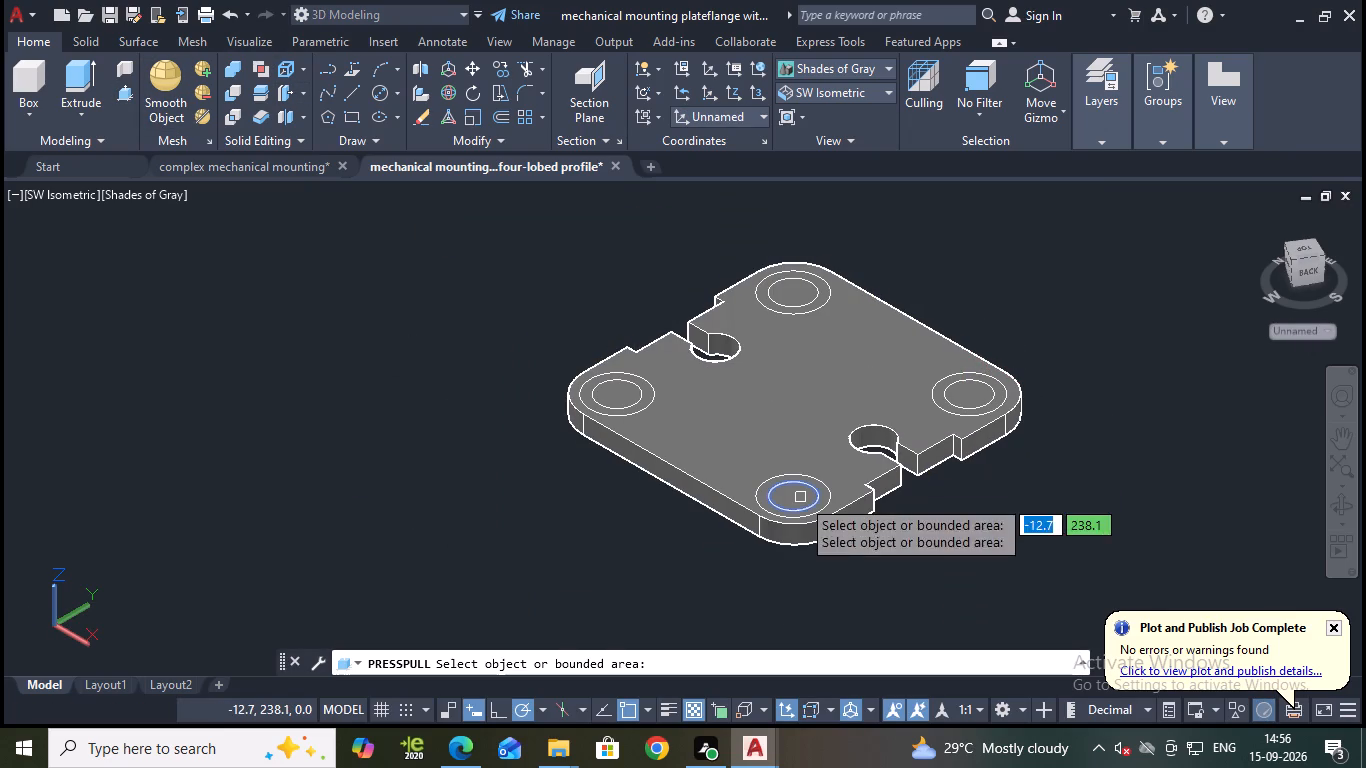
click(801, 498)
click(785, 571)
key(Escape)
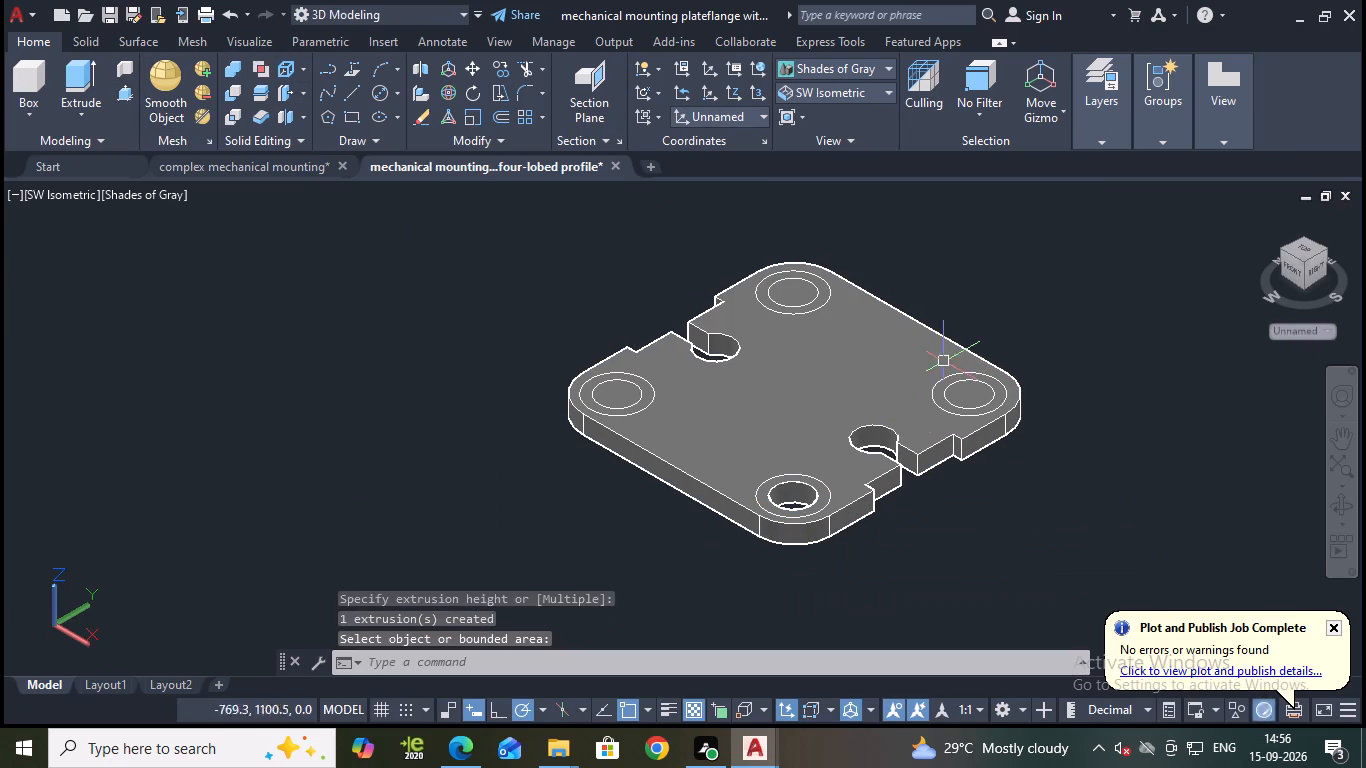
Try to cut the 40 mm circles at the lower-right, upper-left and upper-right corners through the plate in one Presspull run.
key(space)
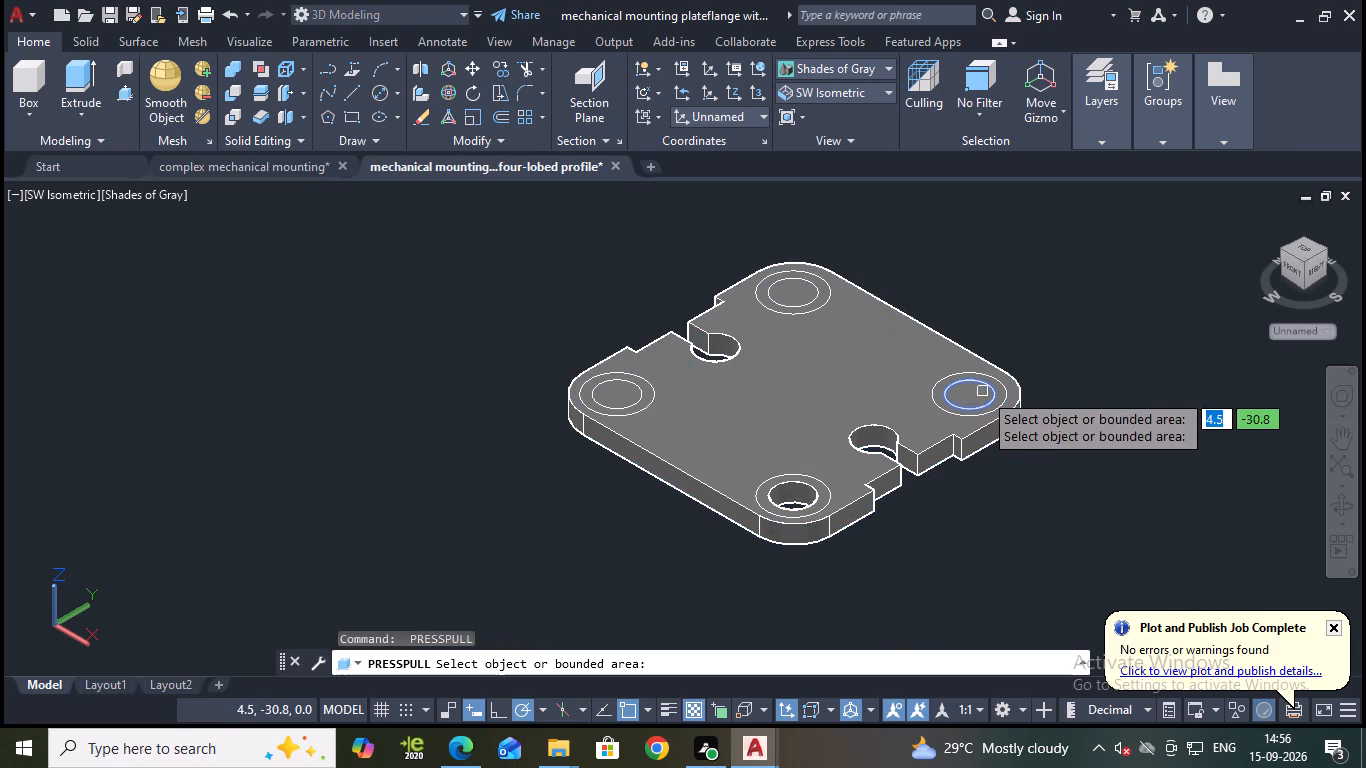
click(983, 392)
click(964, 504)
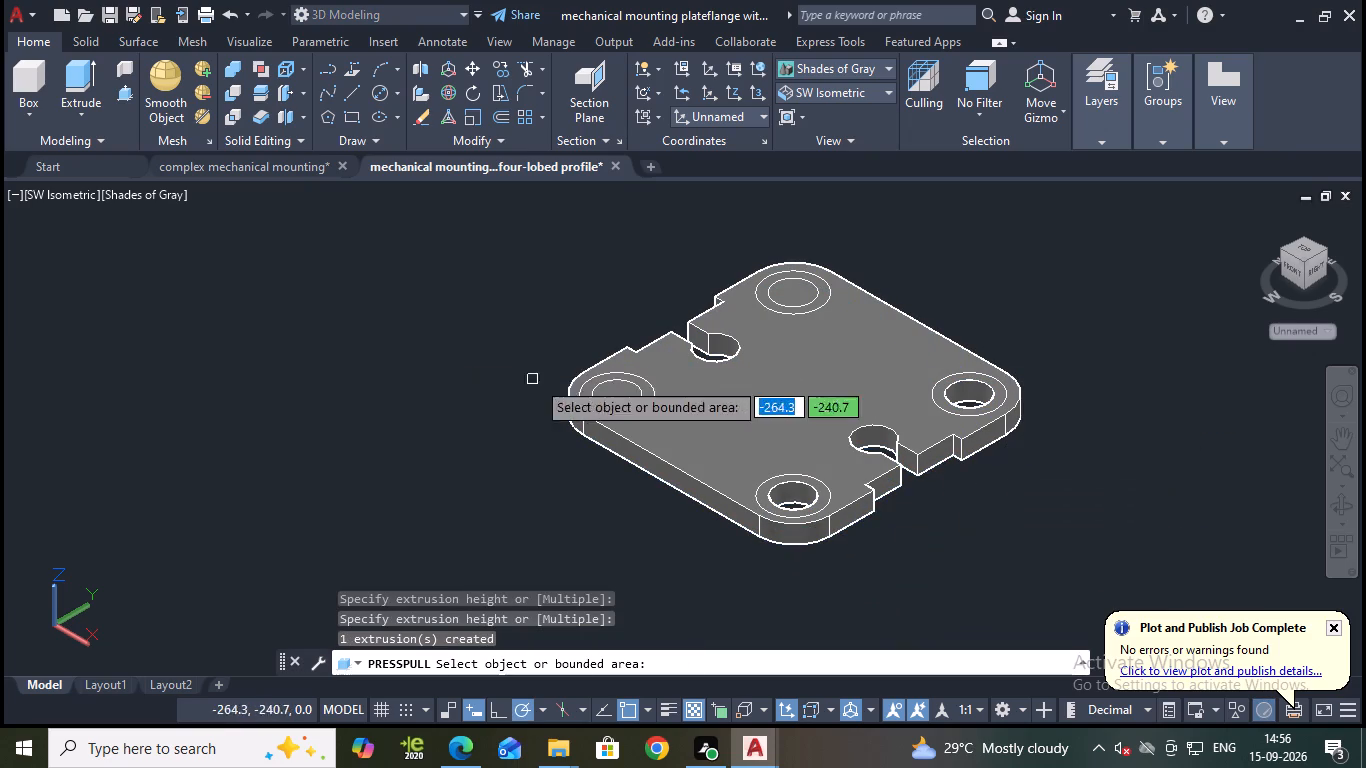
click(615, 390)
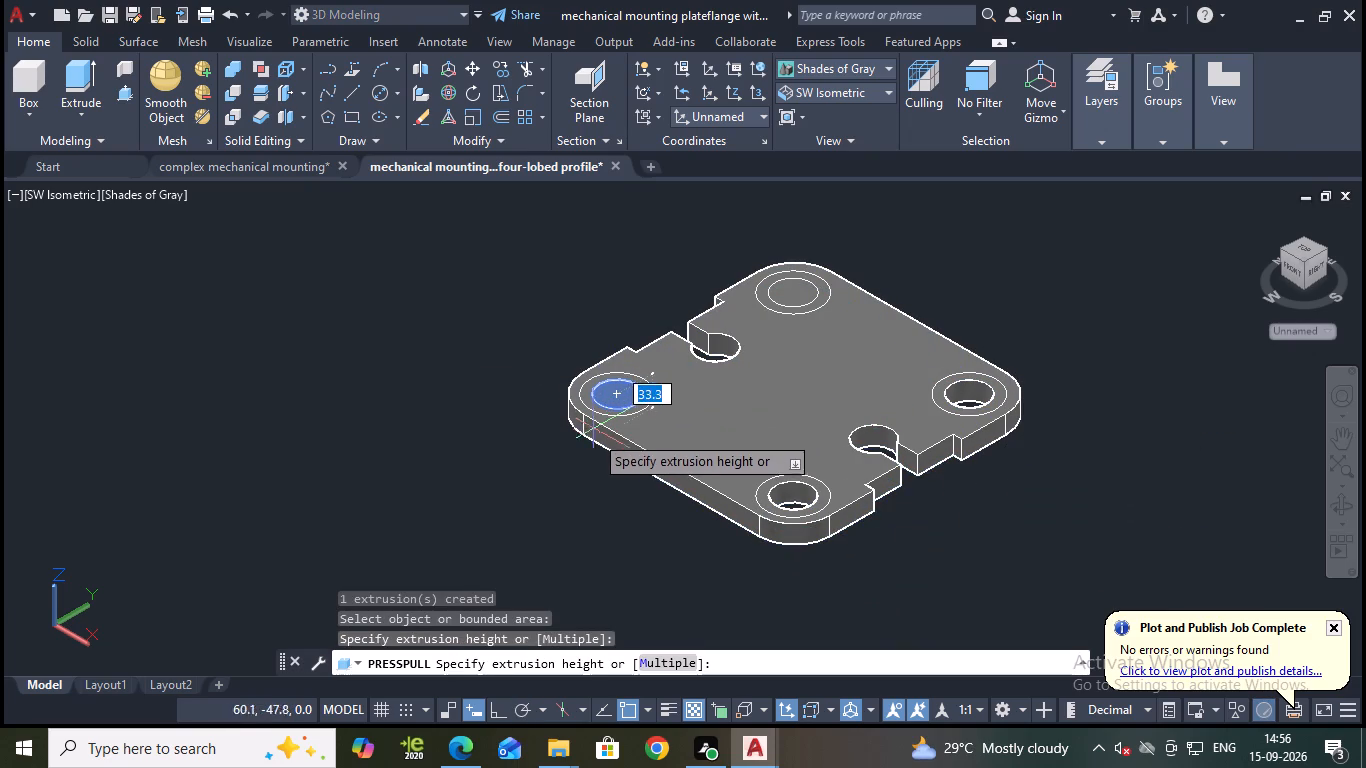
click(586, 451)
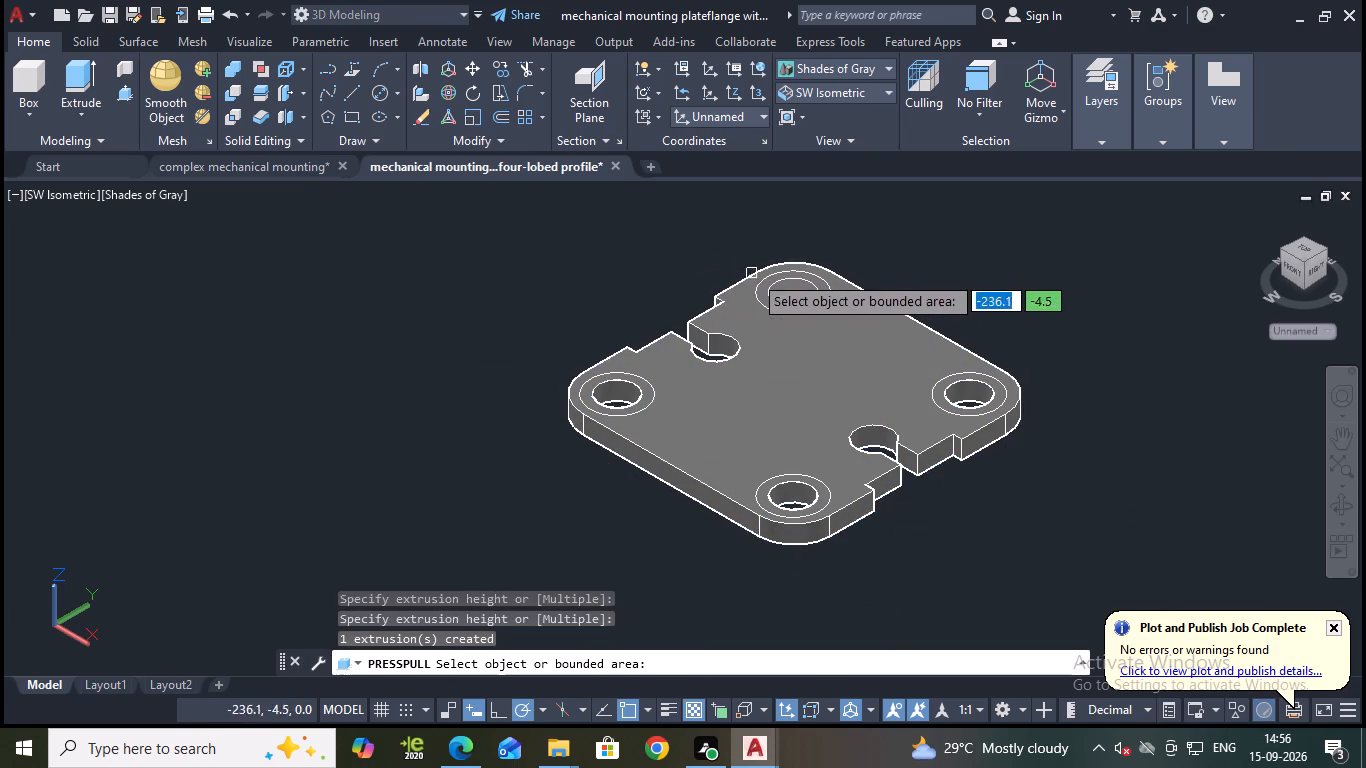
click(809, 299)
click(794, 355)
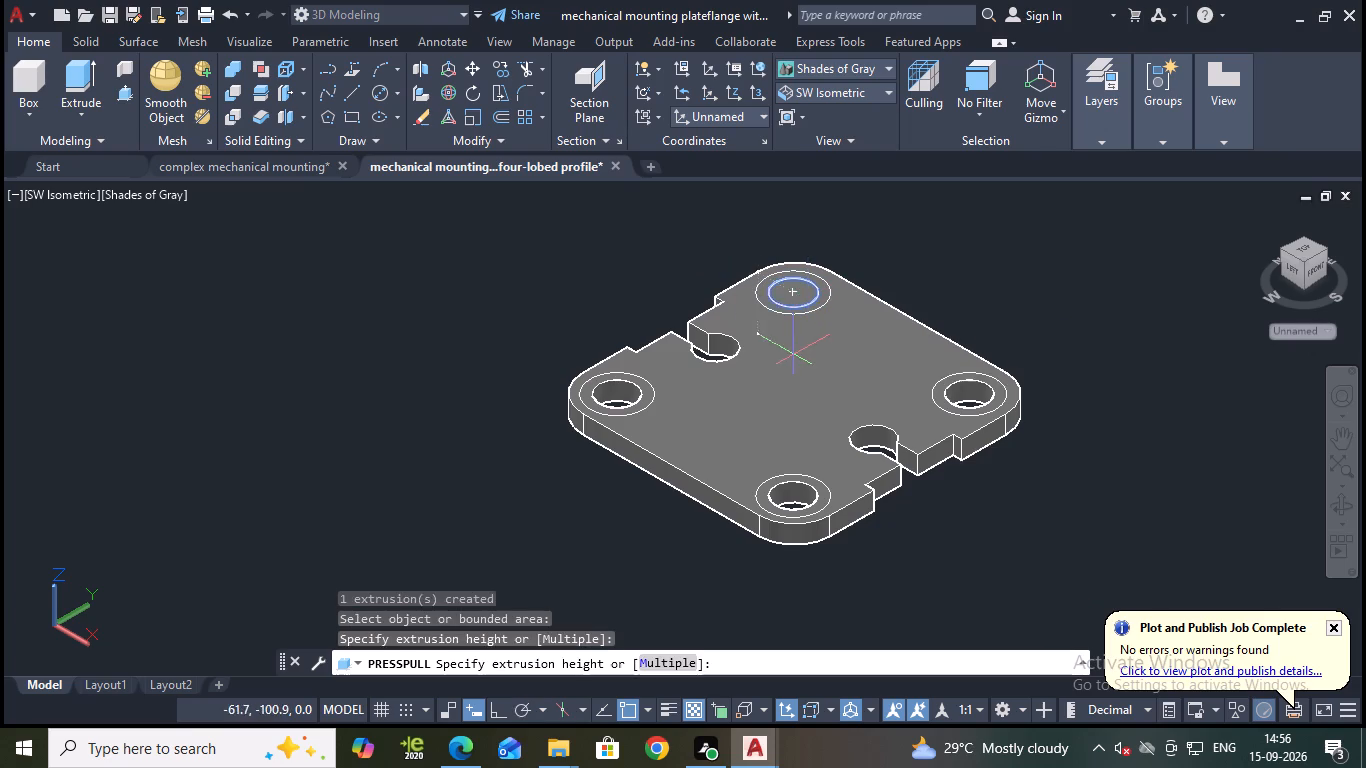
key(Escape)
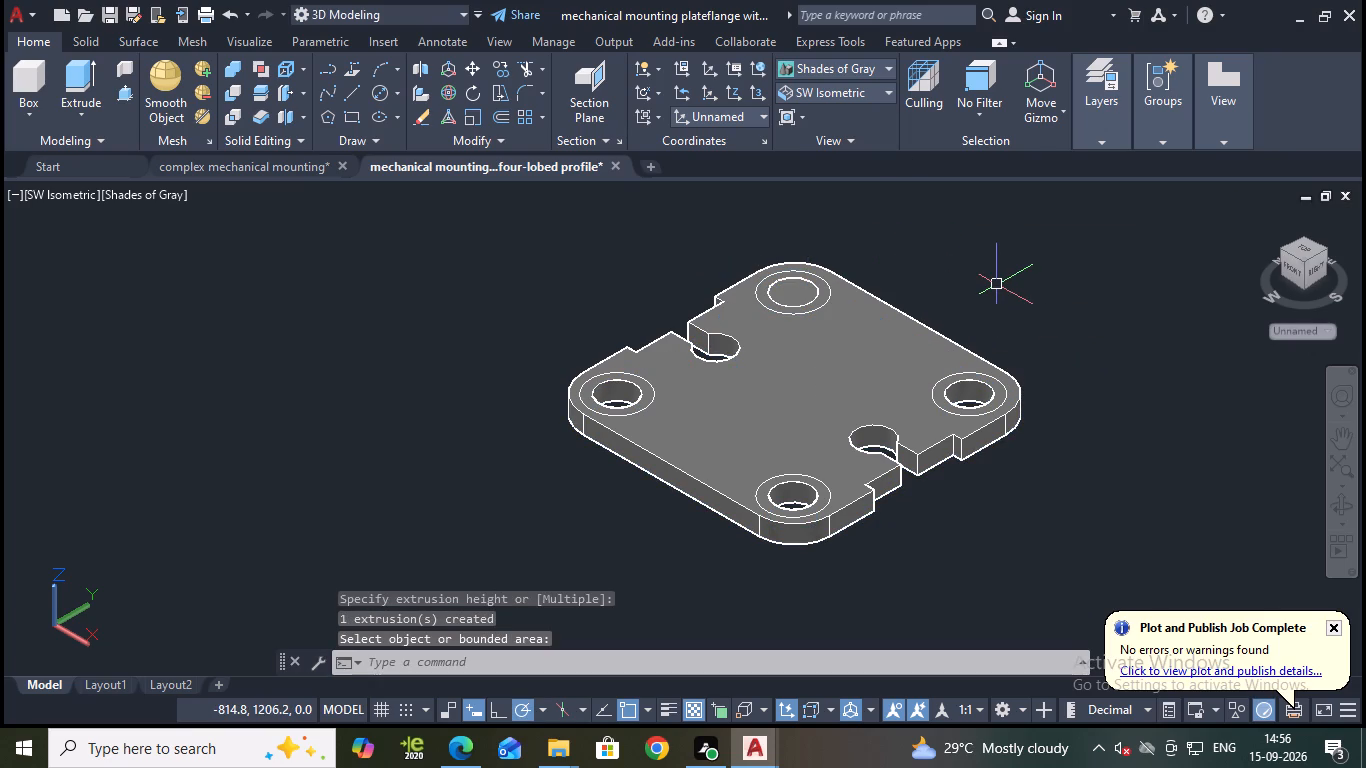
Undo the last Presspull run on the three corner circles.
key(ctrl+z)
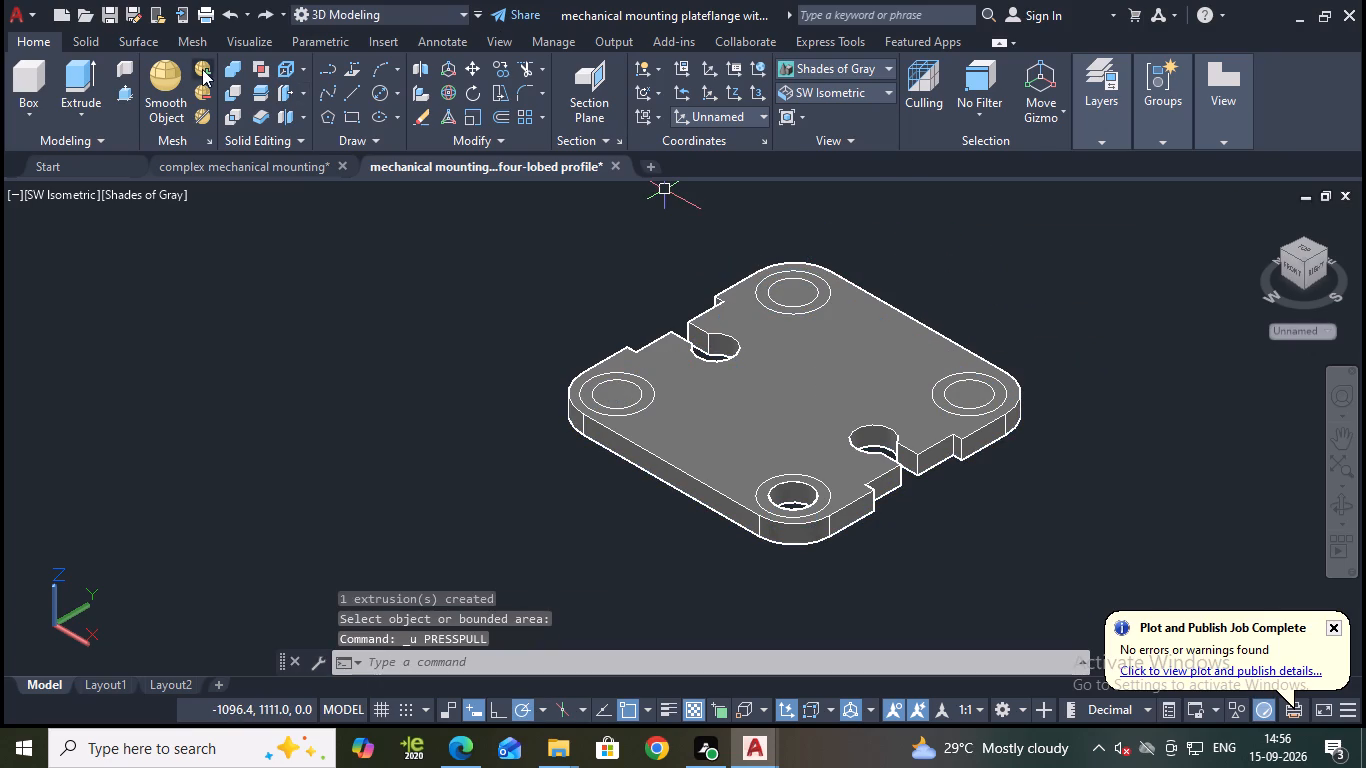
Cut the 40 mm circles at the upper-left, lower-right and upper-right corners through the plate with separate Presspull operations.
click(129, 87)
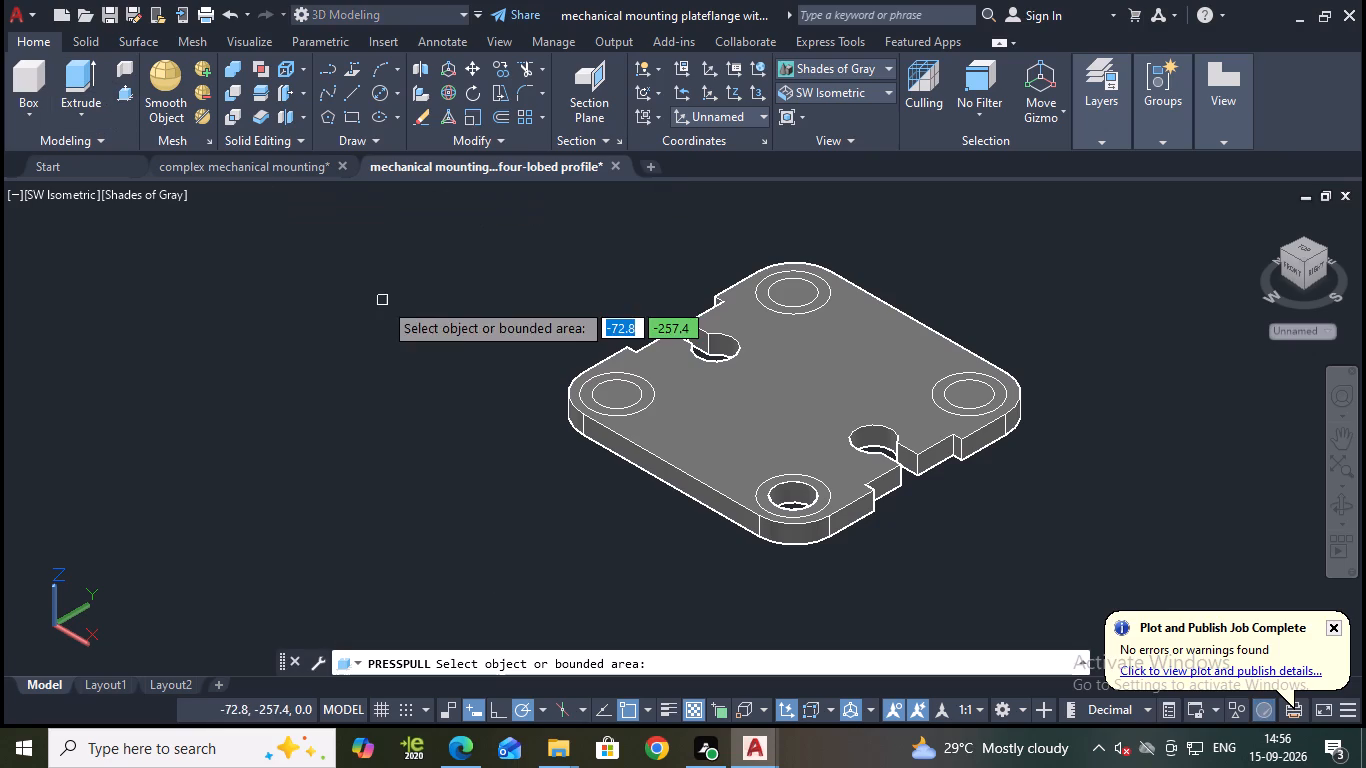
click(626, 393)
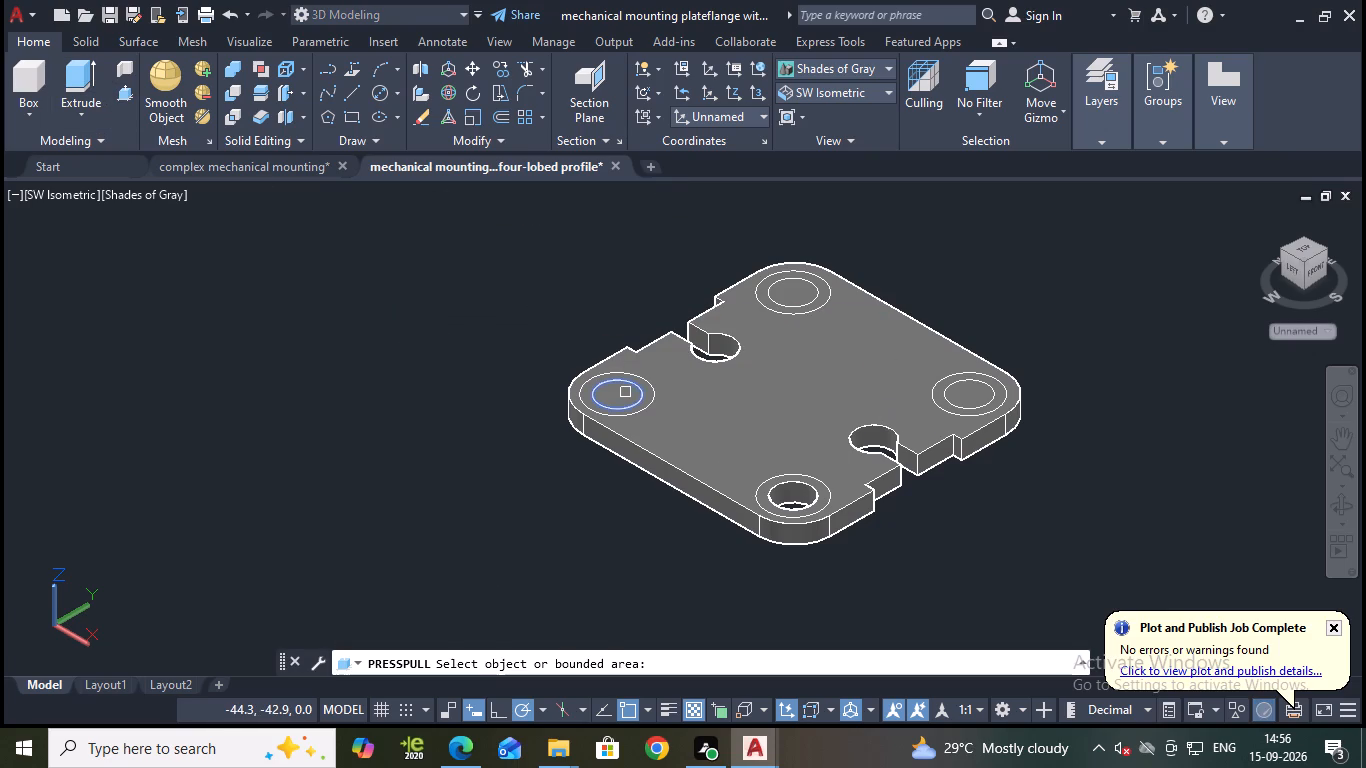
click(594, 513)
key(Escape)
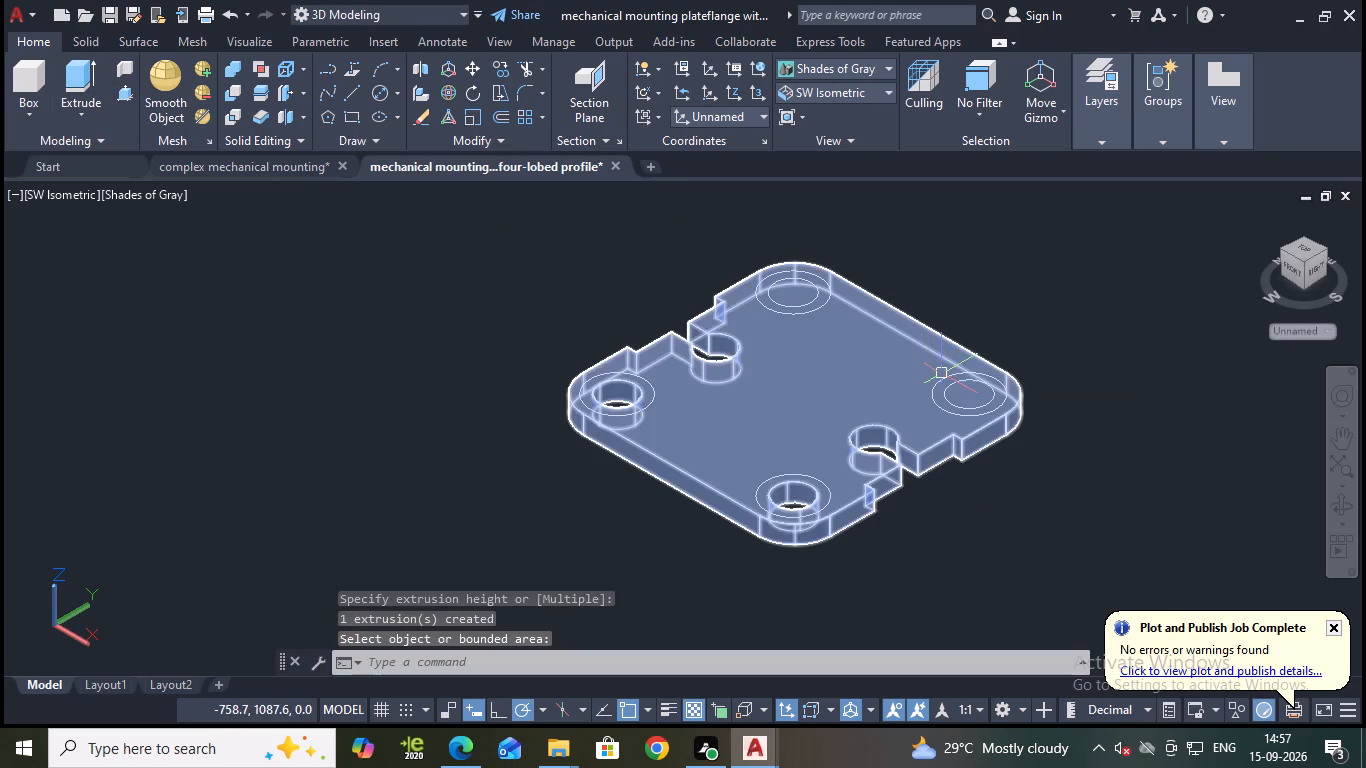
key(space)
click(975, 403)
click(919, 505)
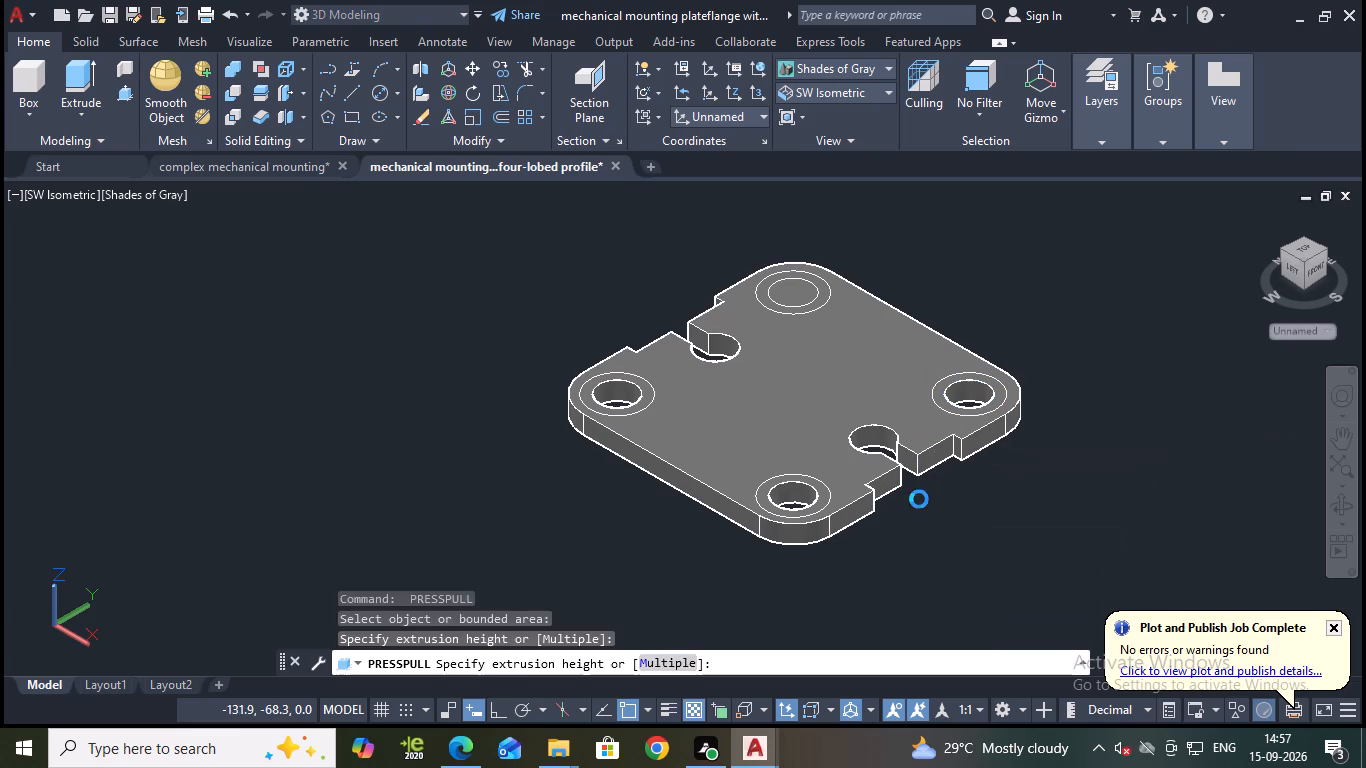
key(Escape)
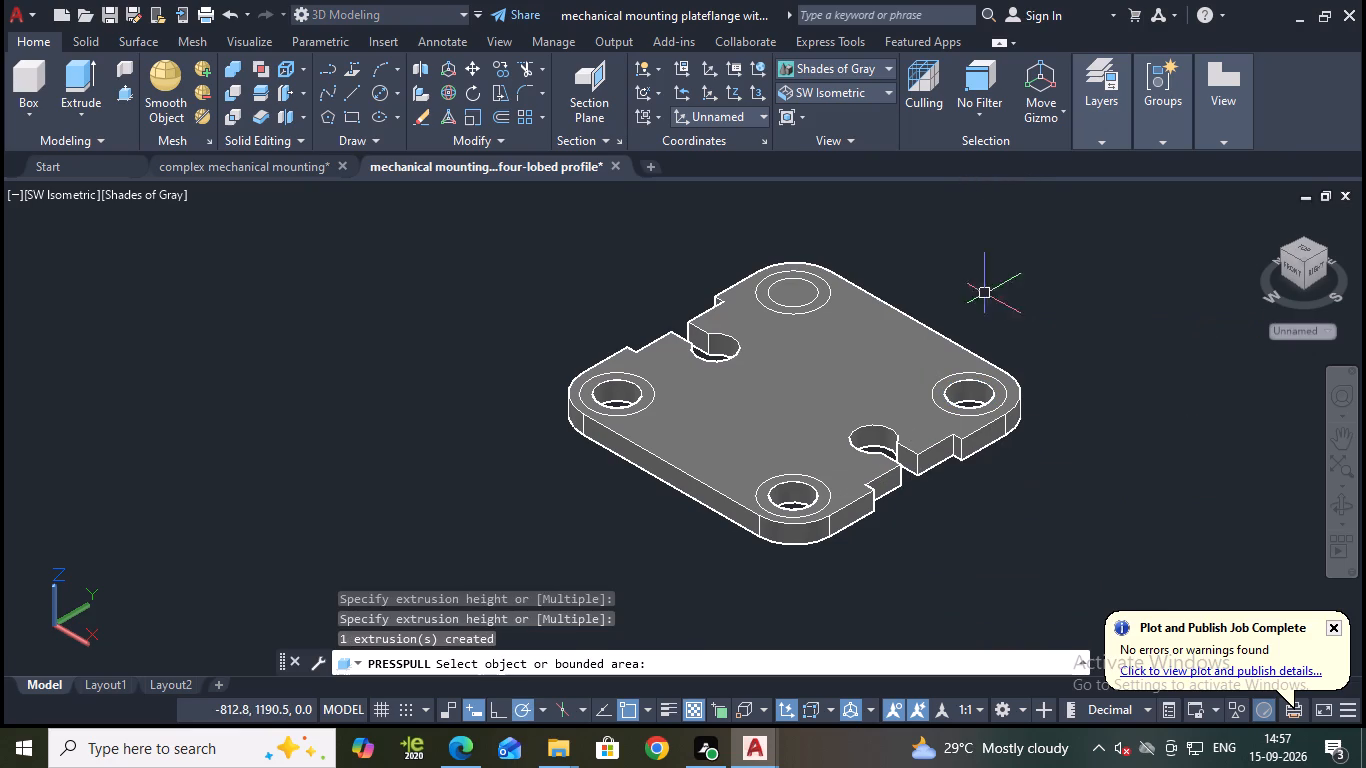
key(space)
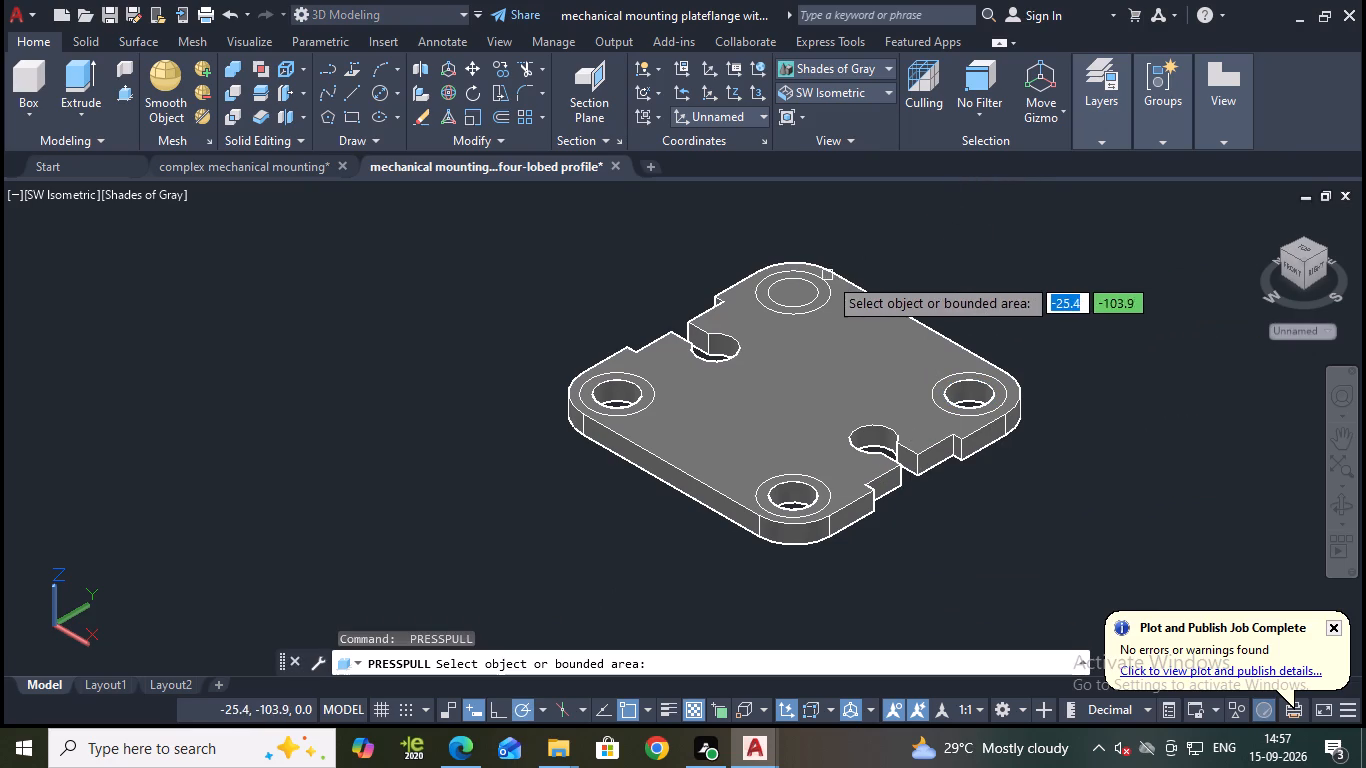
click(808, 286)
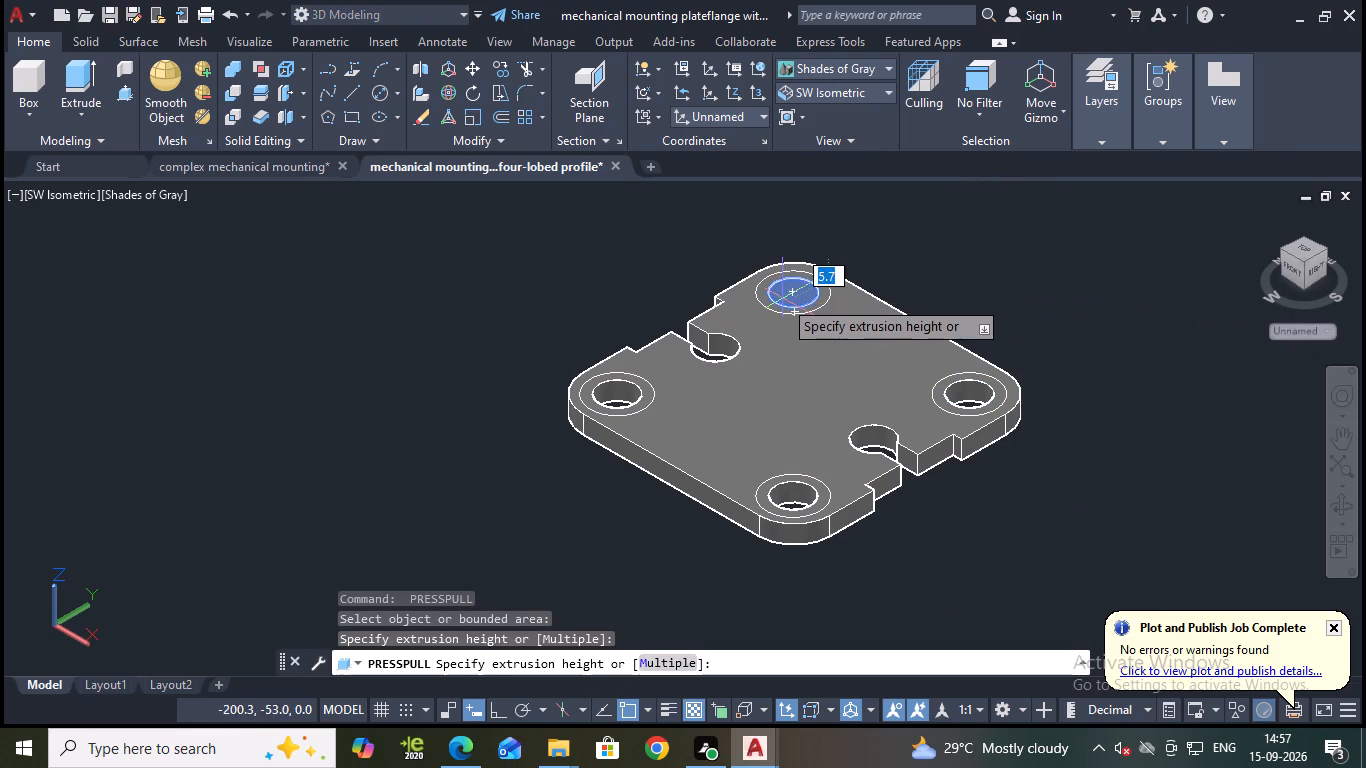
shift+middle_drag(784, 301, 832, 303)
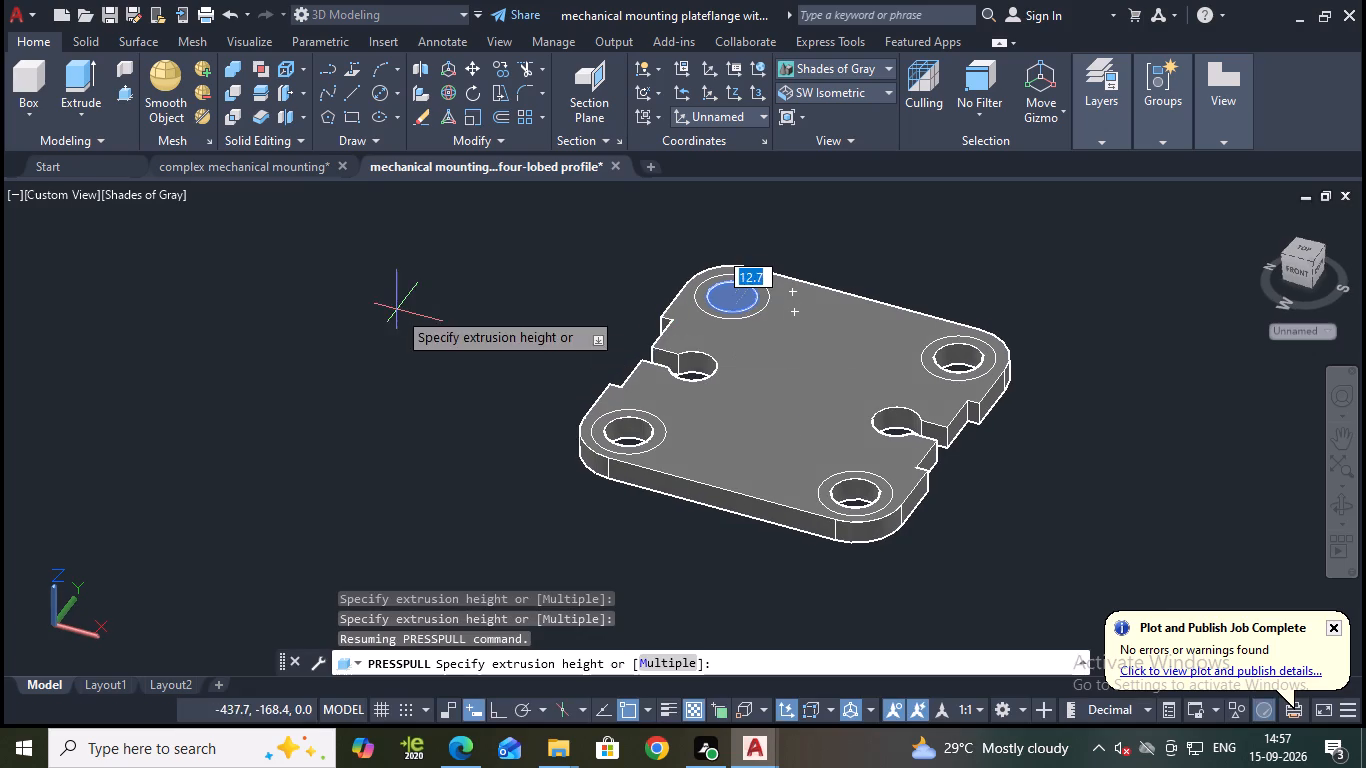
shift+middle_drag(416, 309, 499, 319)
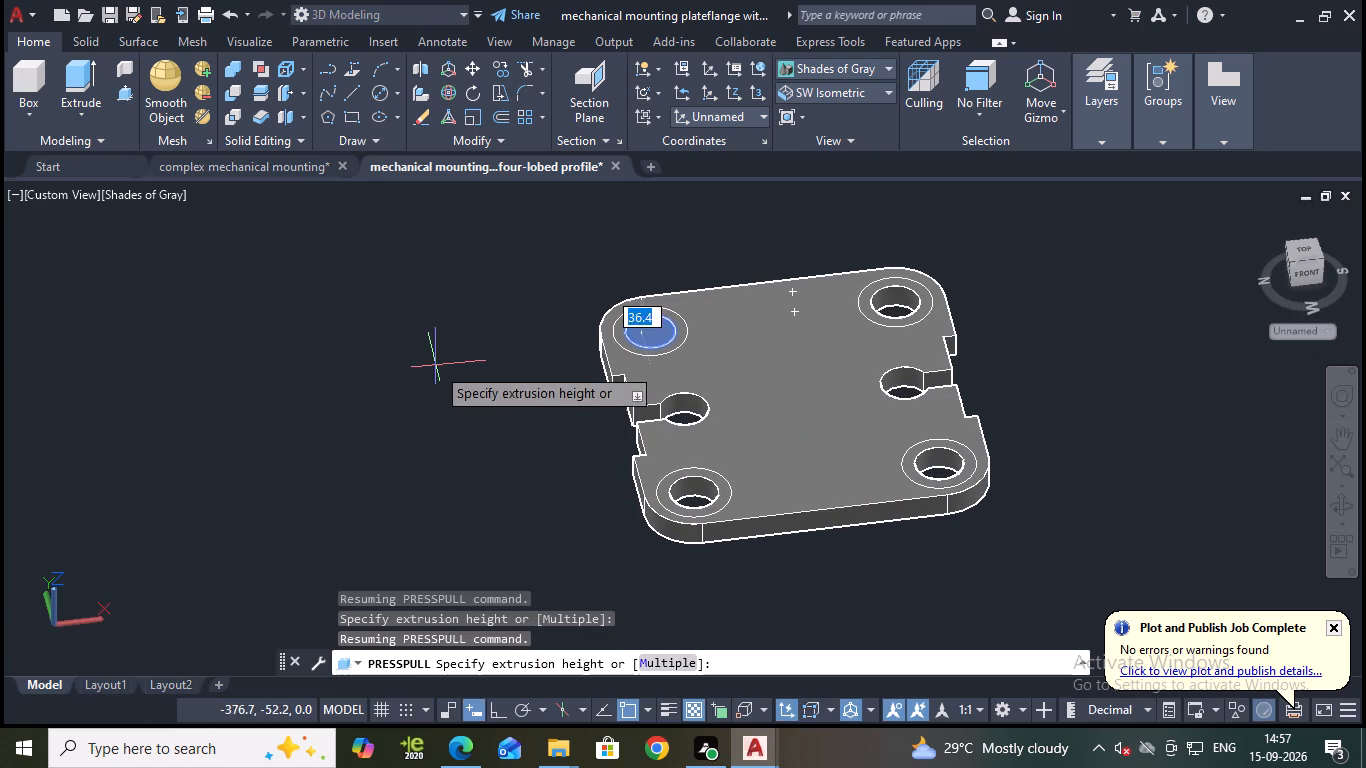
click(460, 404)
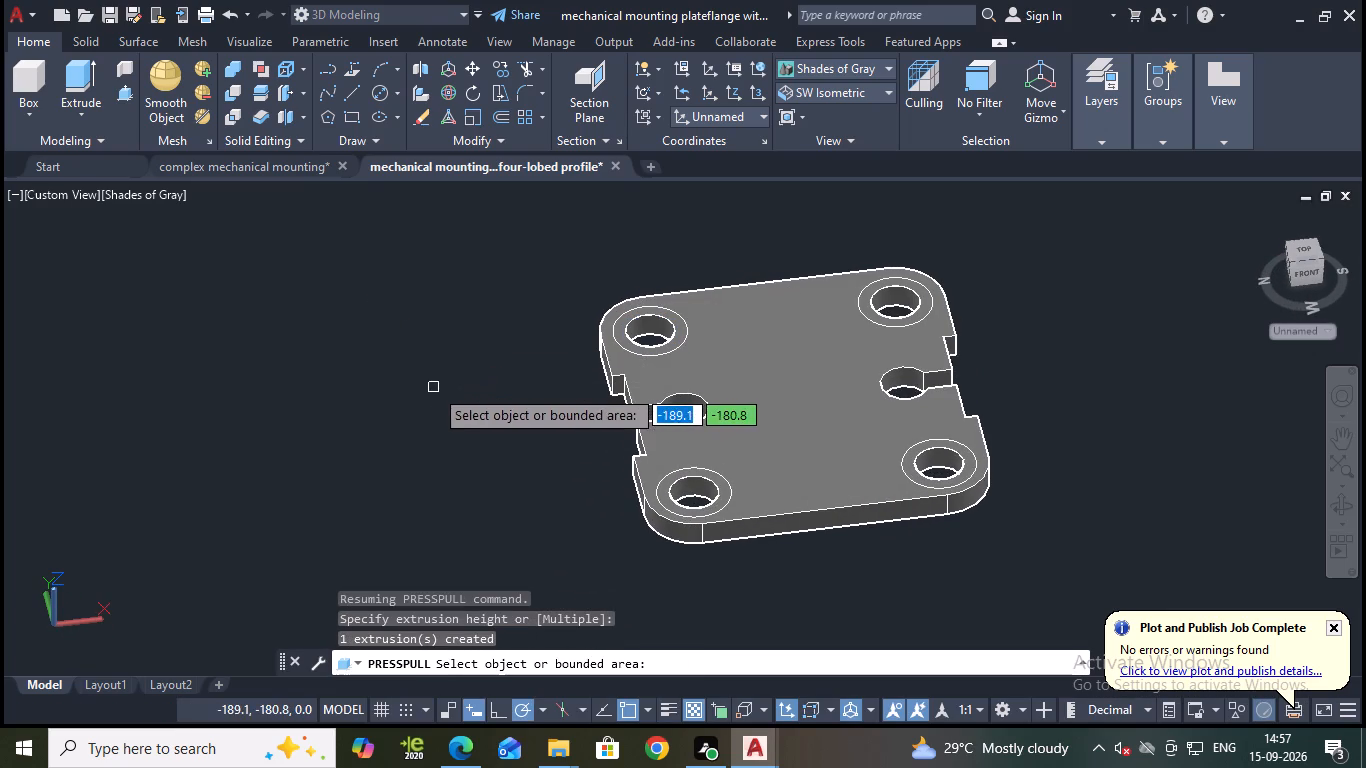
key(Escape)
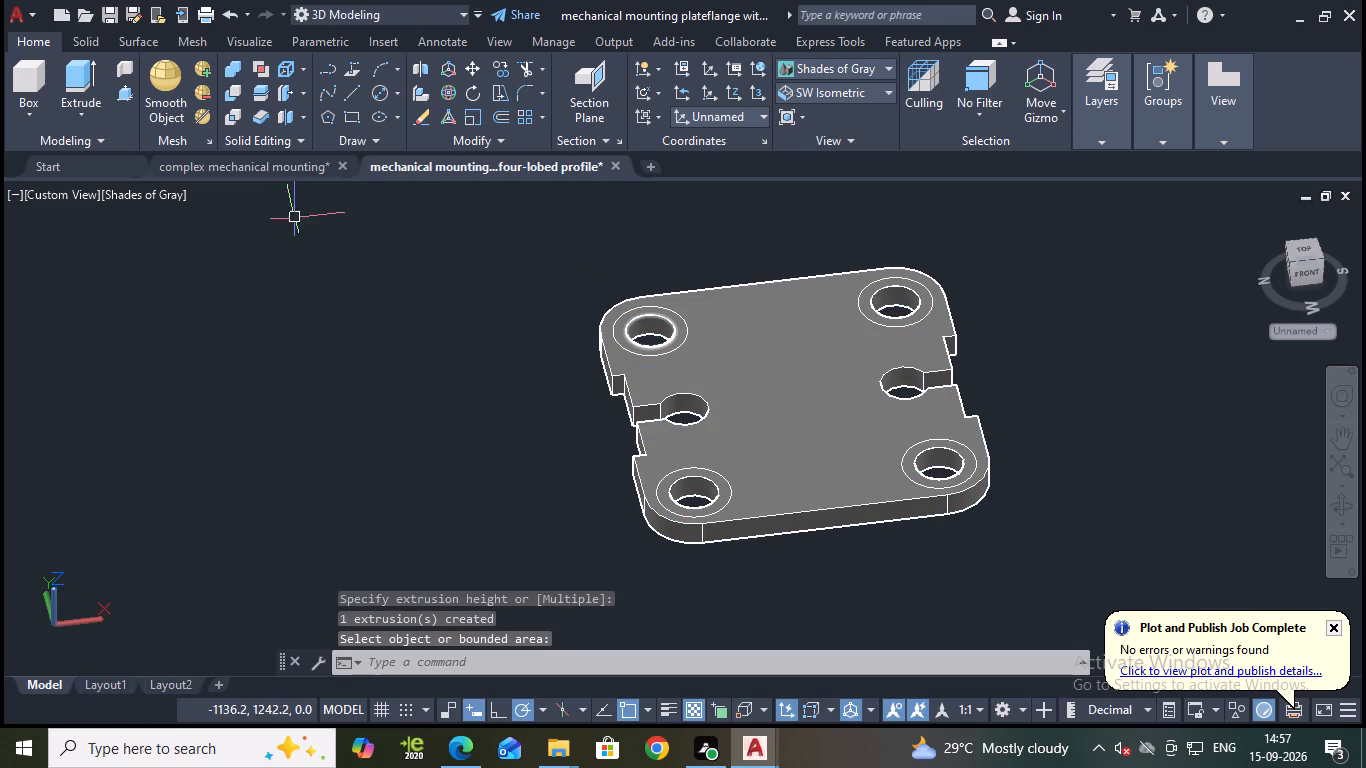
Raise the ring between the 40 mm and 60 mm circles by 5 mm at all four corners with Presspull.
click(130, 90)
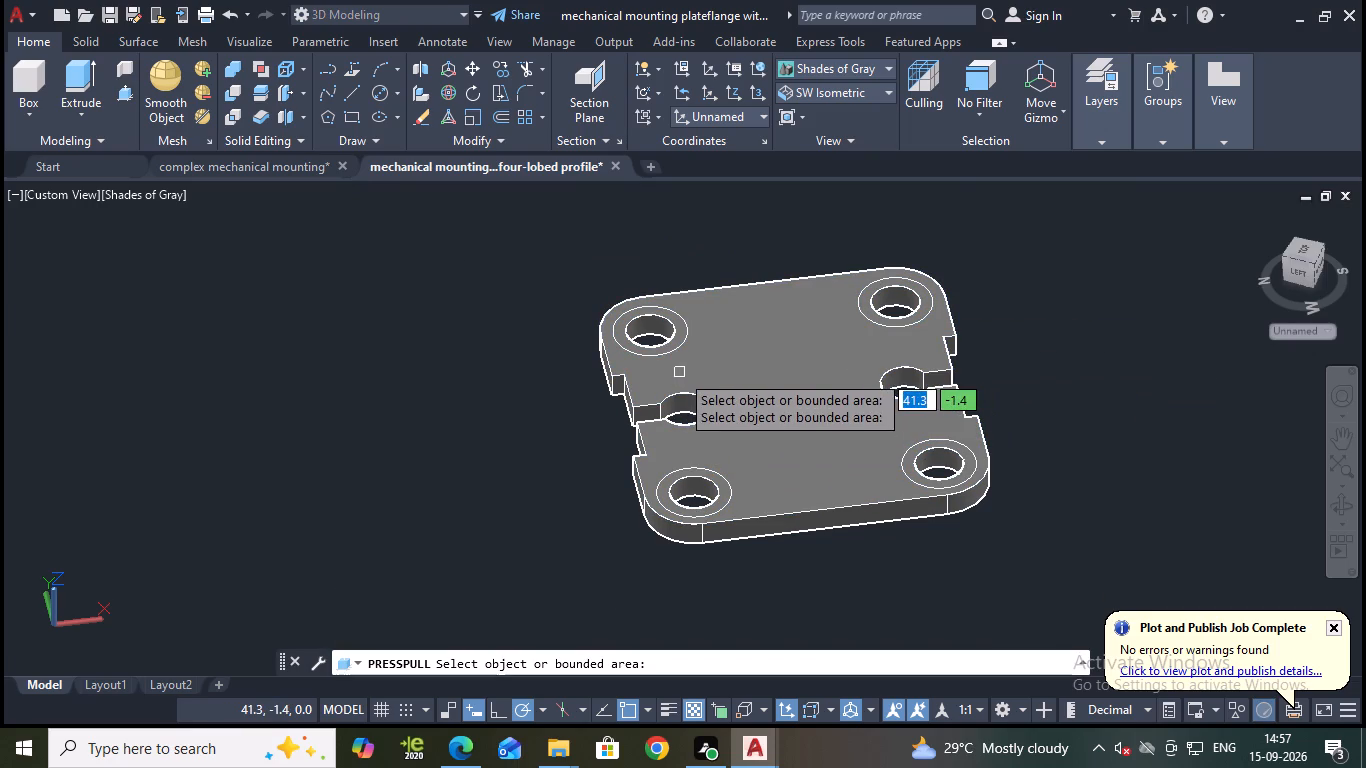
scroll(709, 375, up, 1)
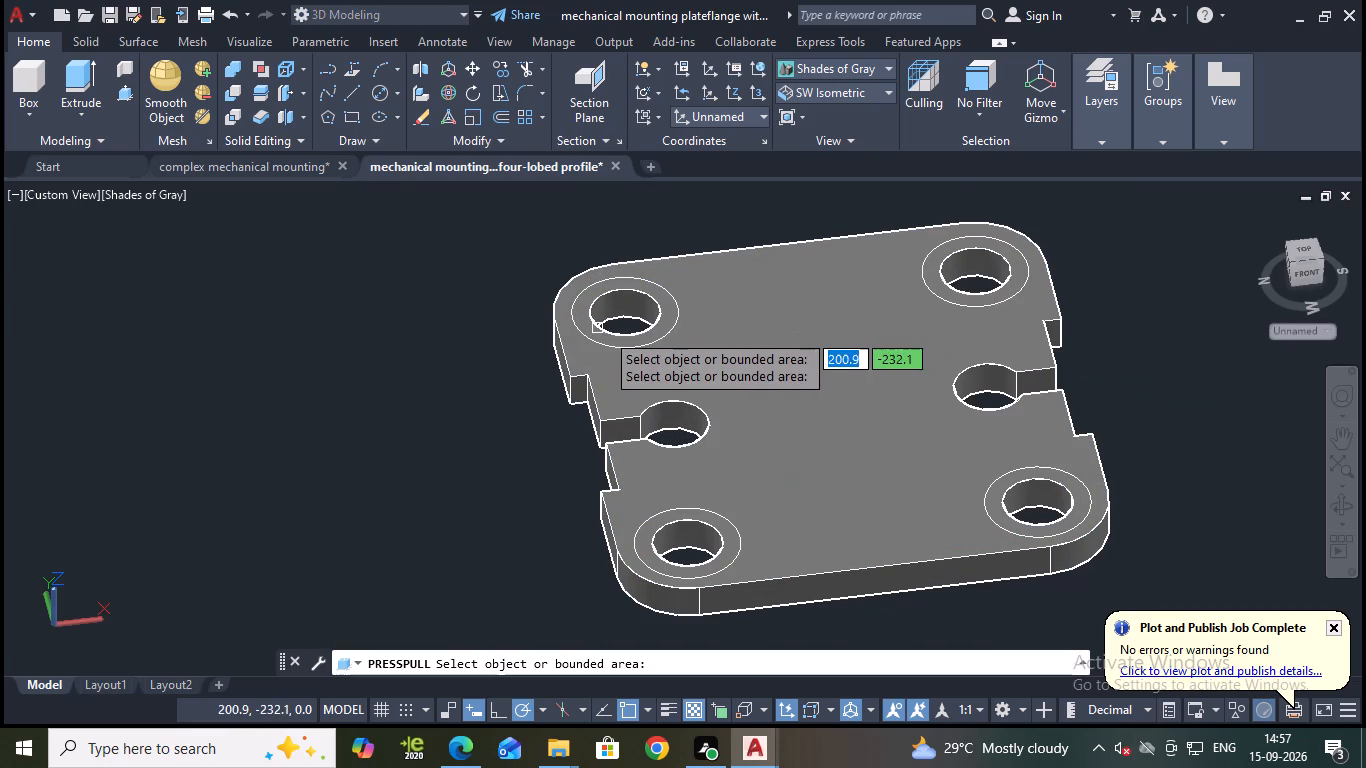
click(668, 319)
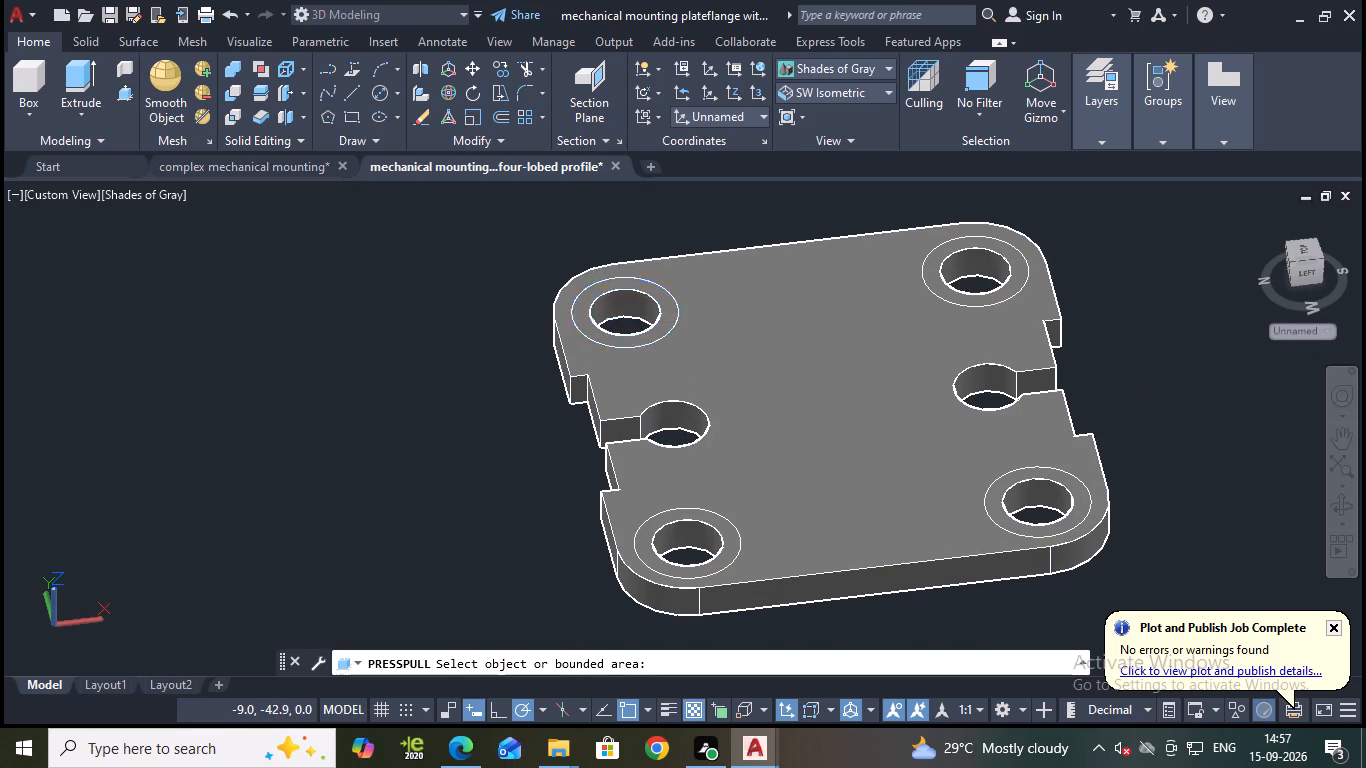
key(5)
key(Return)
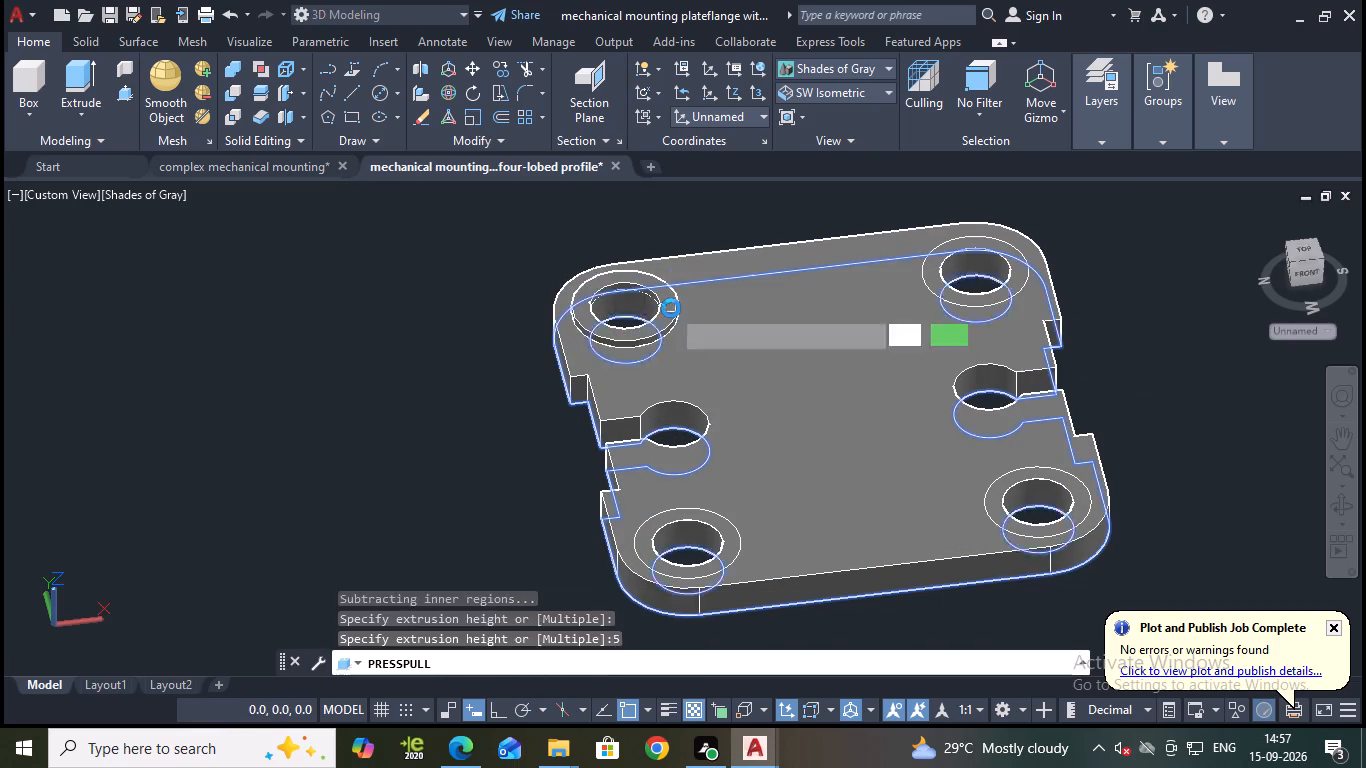
click(1012, 278)
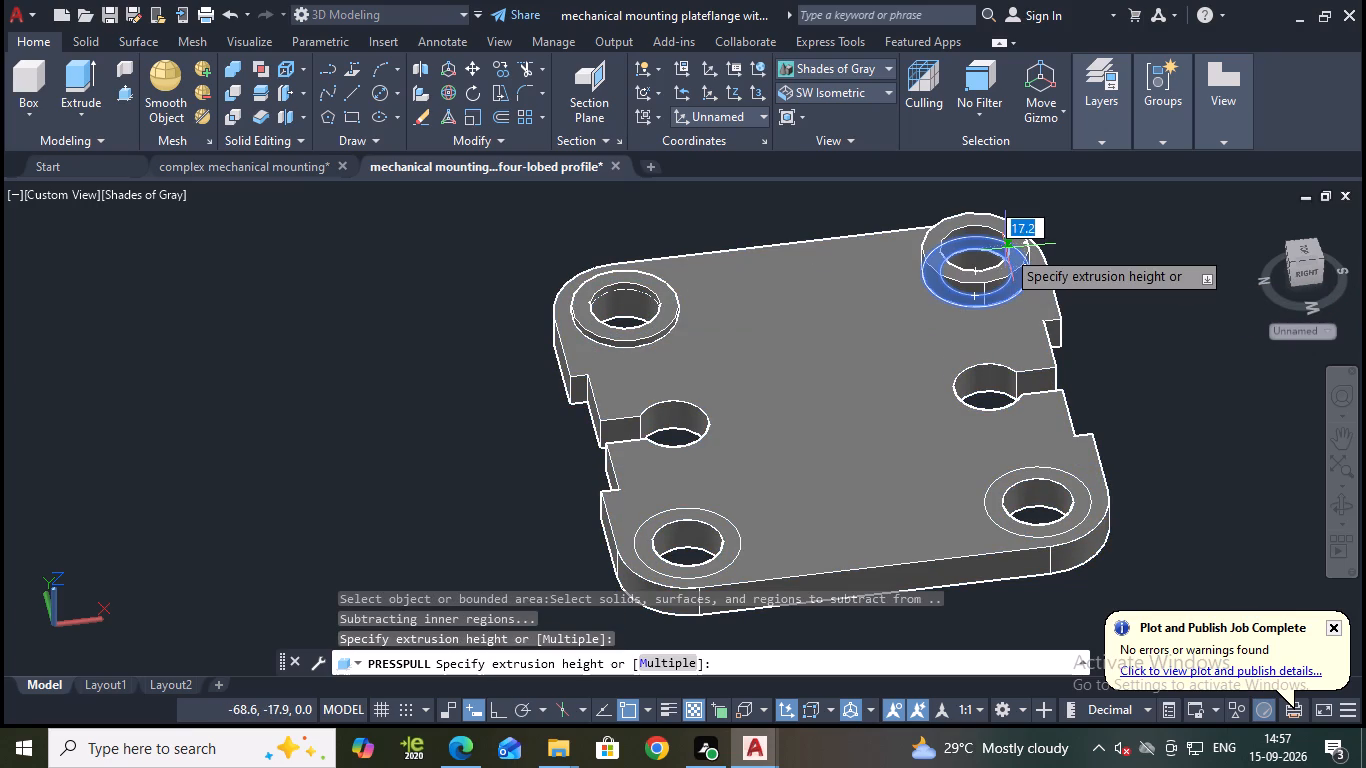
key(5)
key(Return)
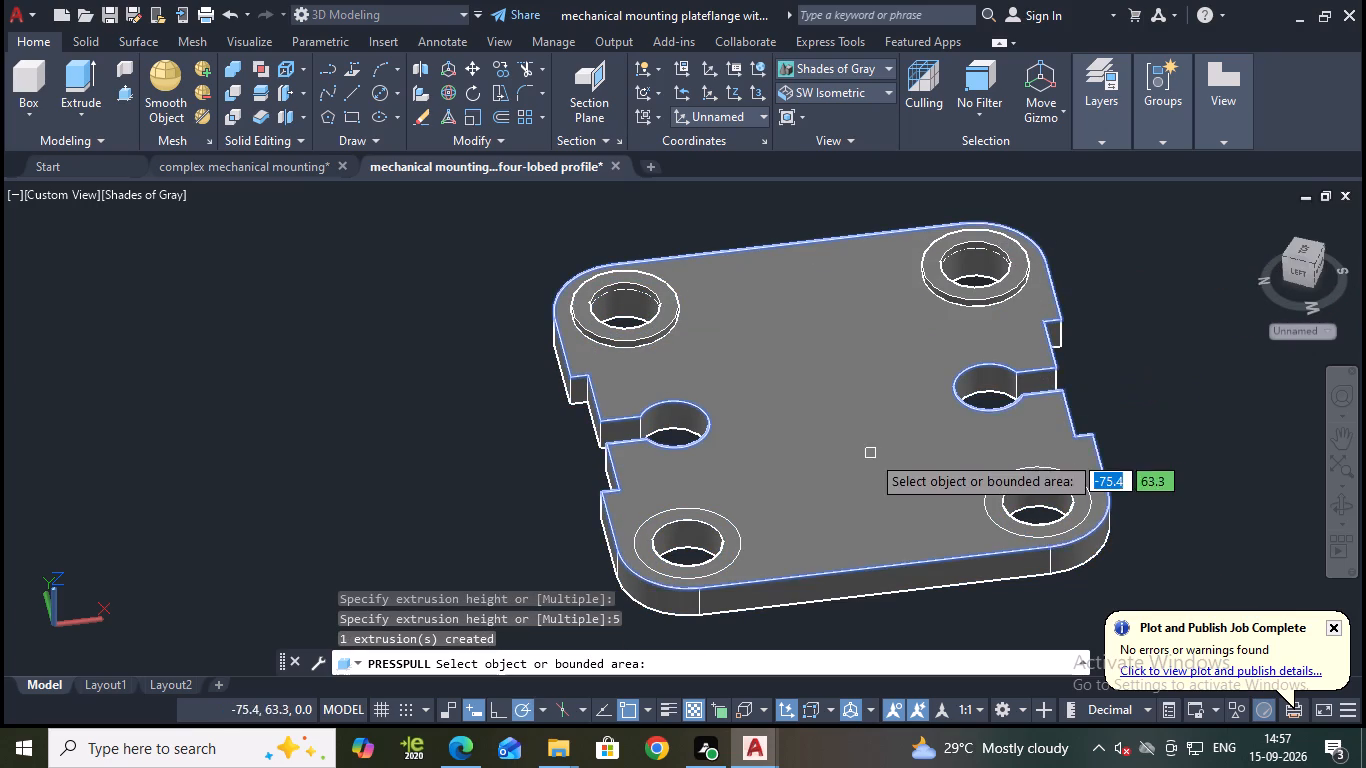
click(732, 538)
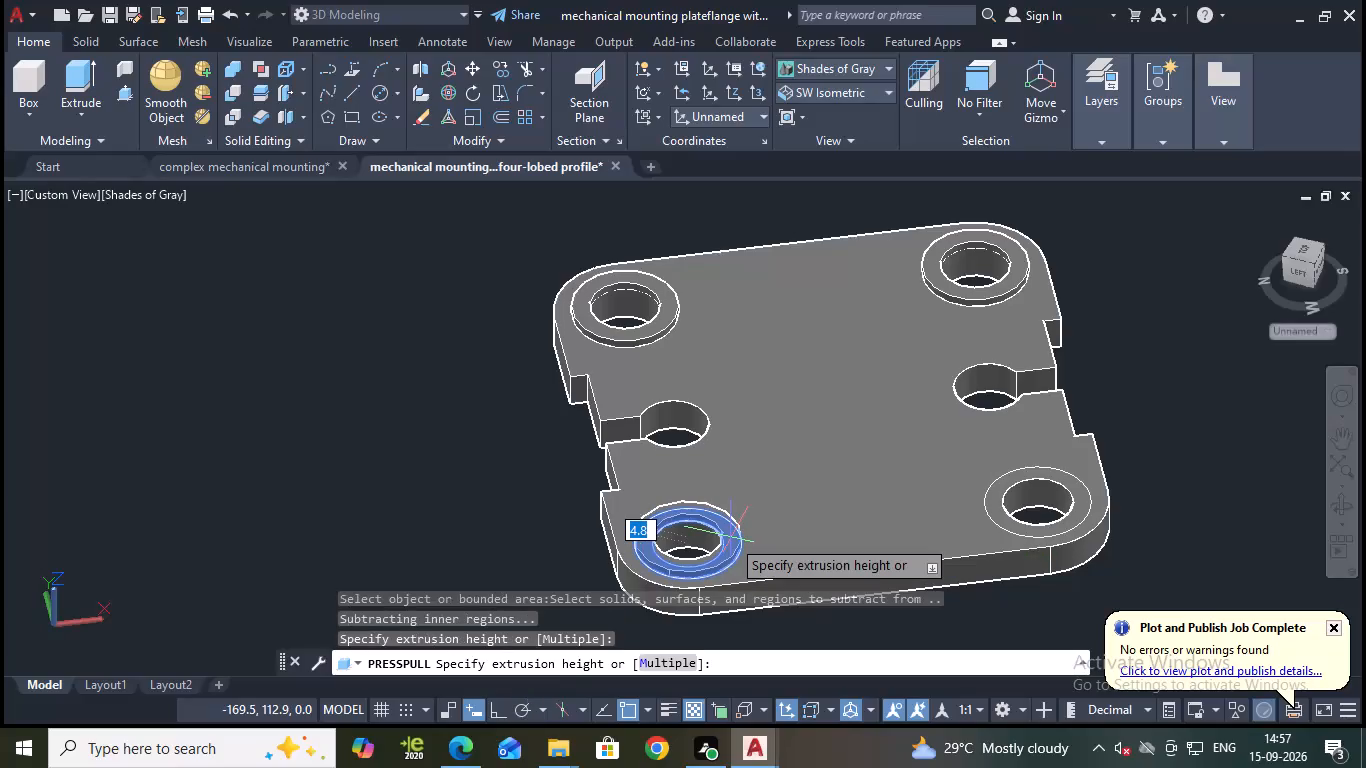
key(5)
key(Return)
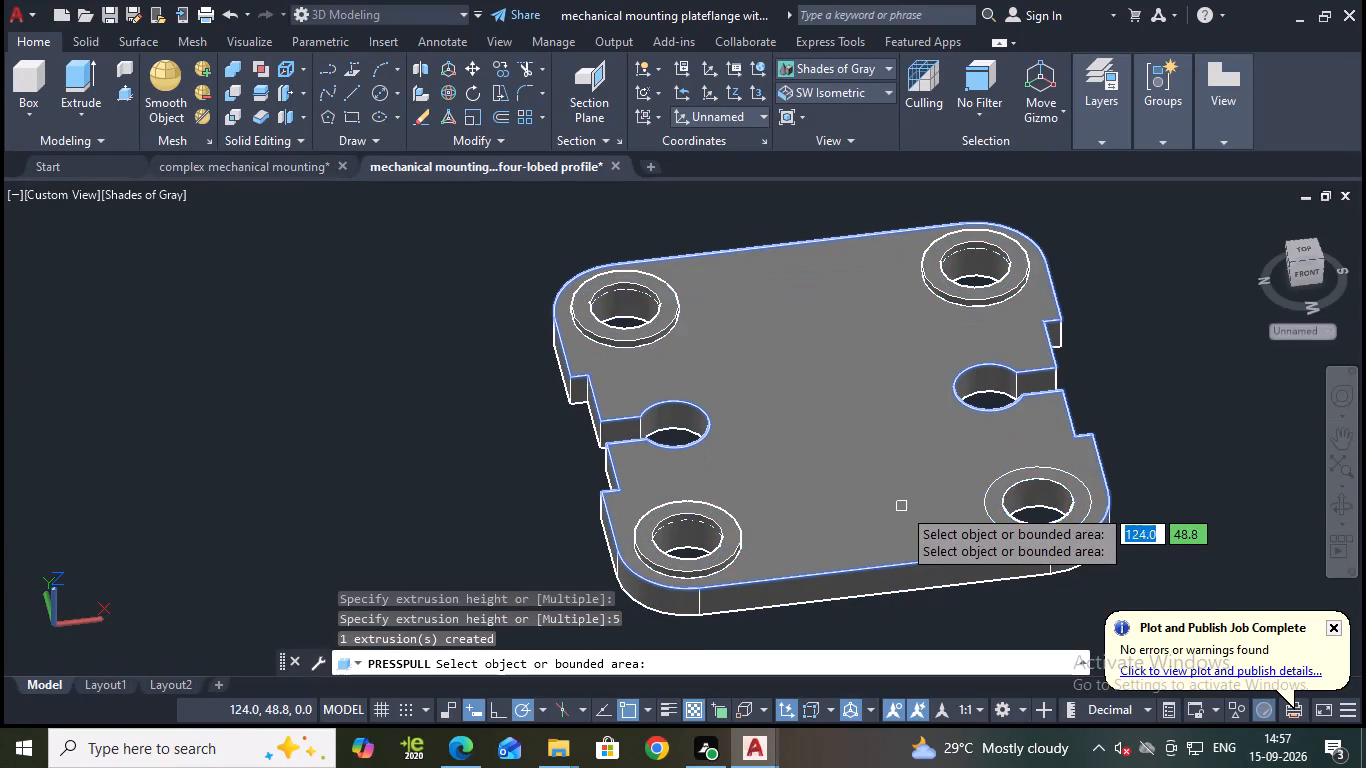
click(1044, 477)
key(5)
key(Return)
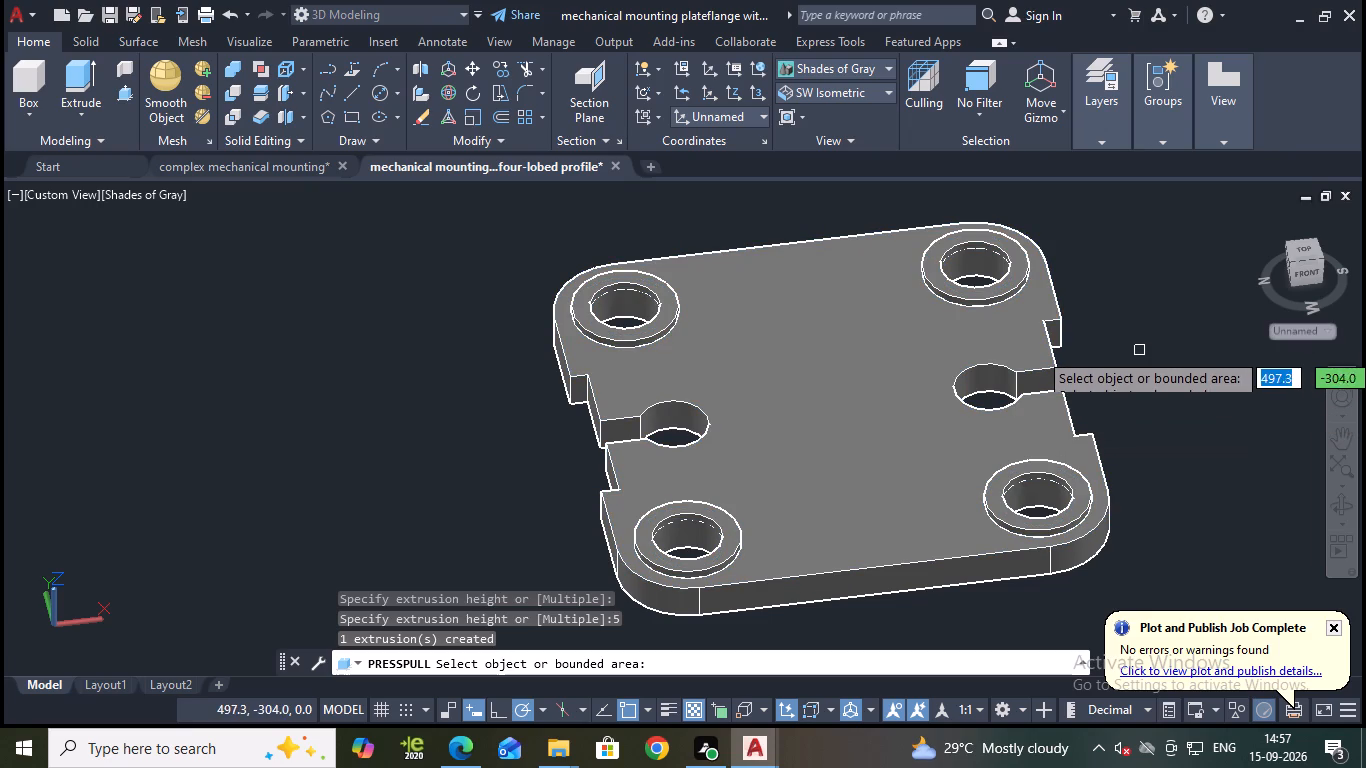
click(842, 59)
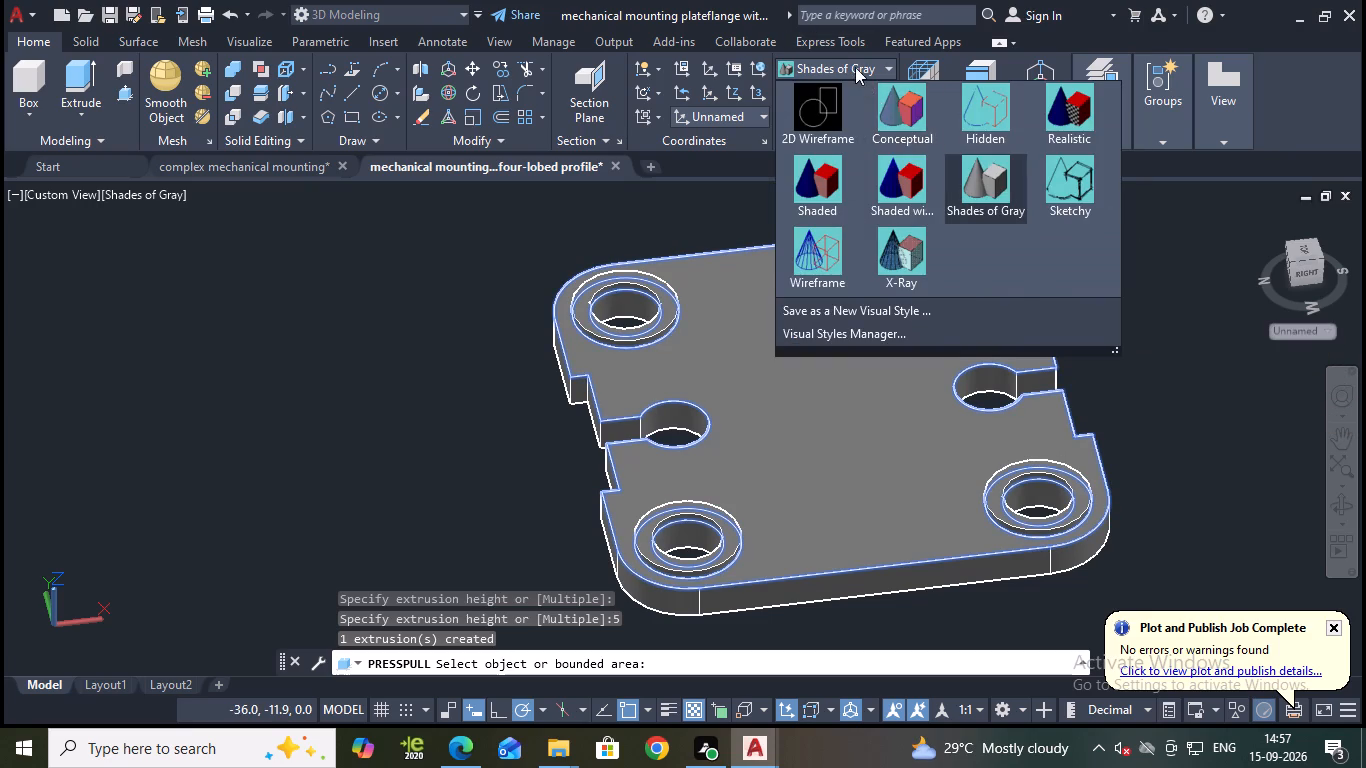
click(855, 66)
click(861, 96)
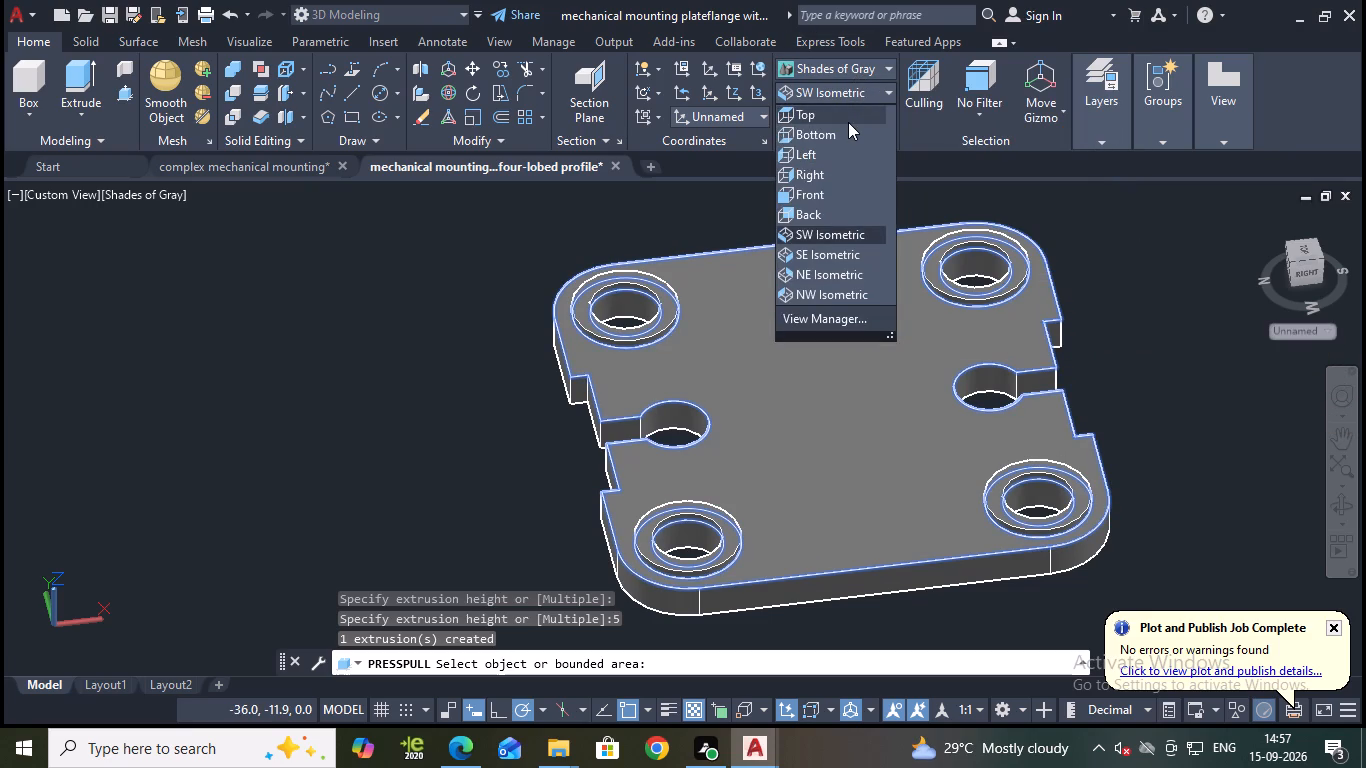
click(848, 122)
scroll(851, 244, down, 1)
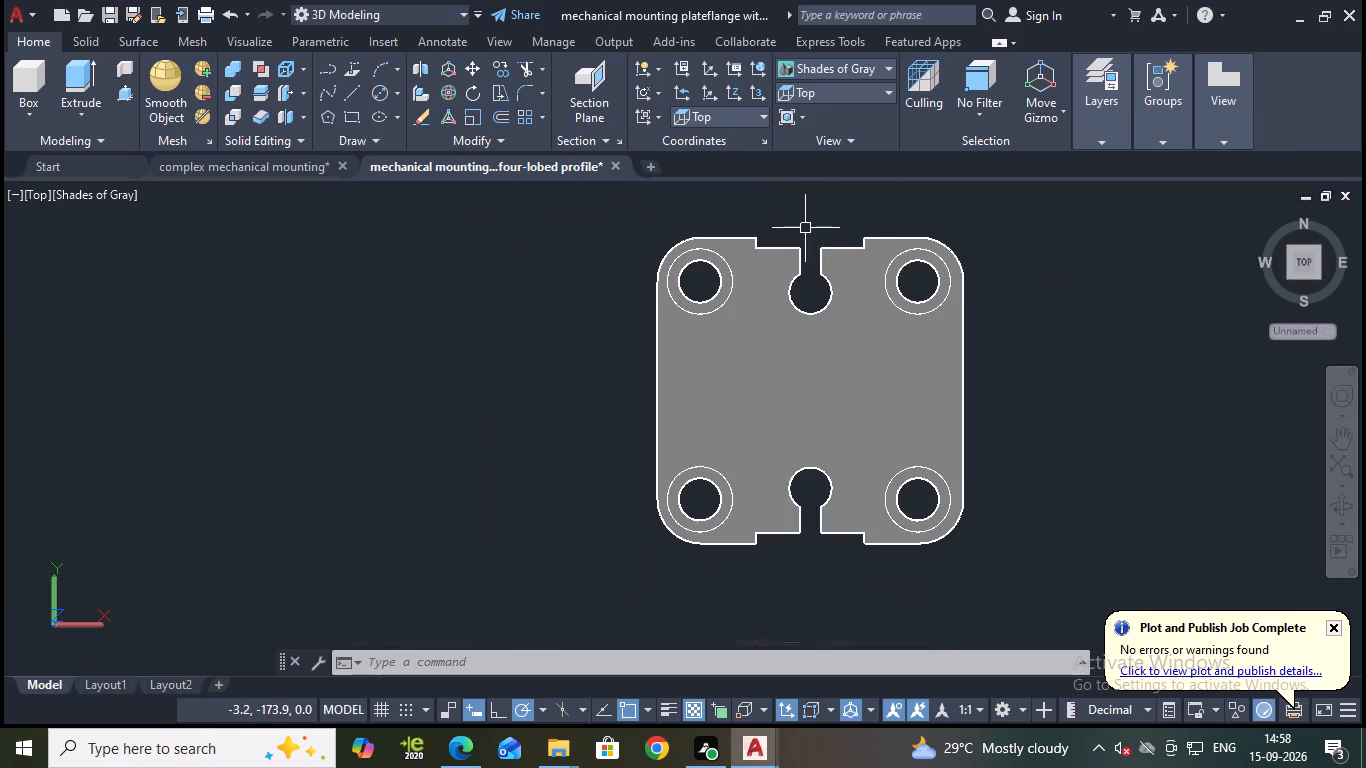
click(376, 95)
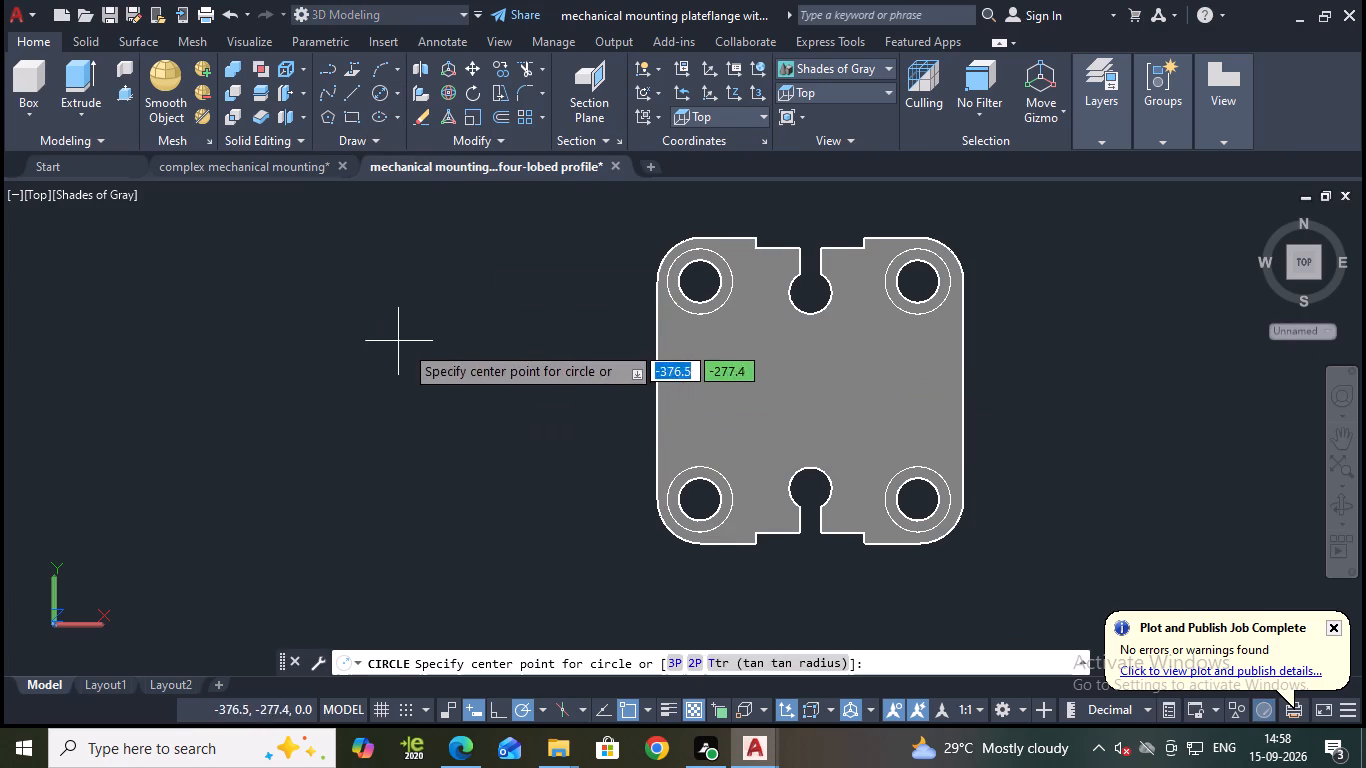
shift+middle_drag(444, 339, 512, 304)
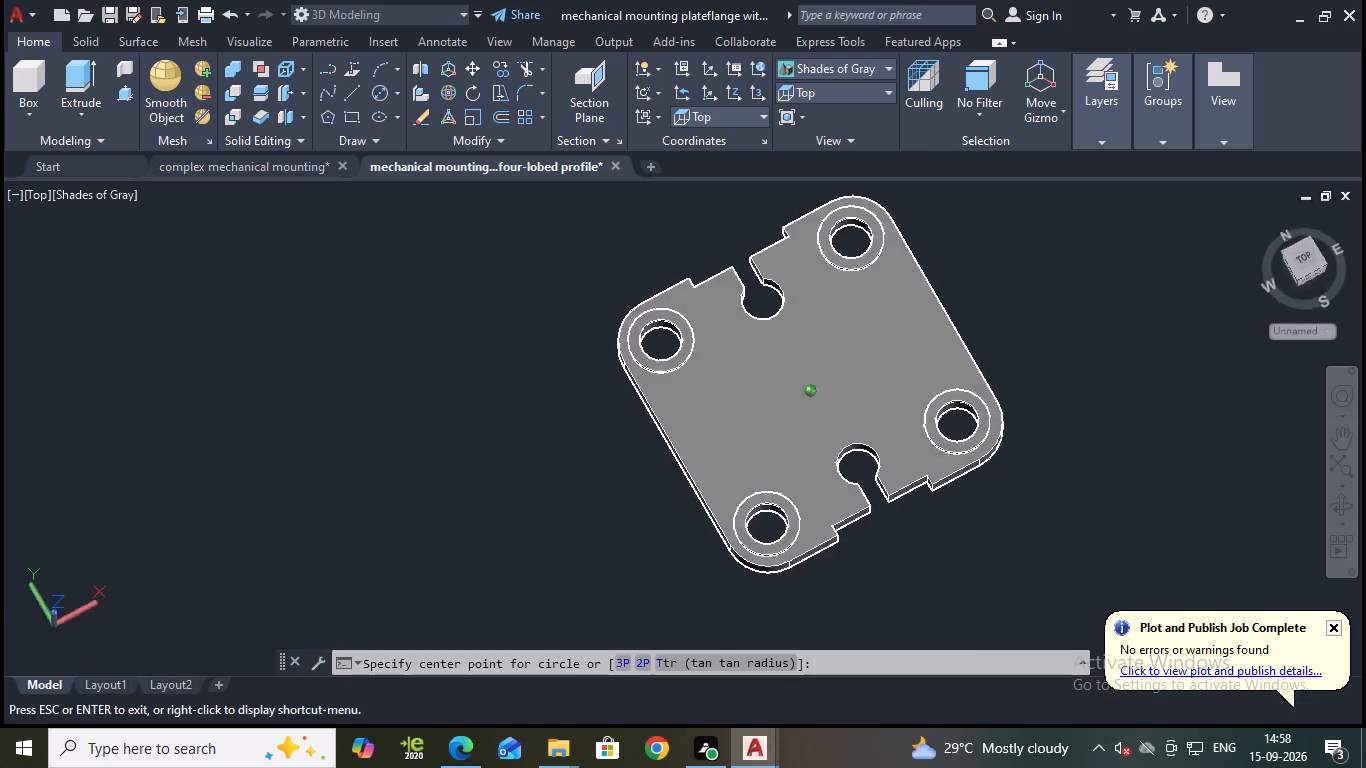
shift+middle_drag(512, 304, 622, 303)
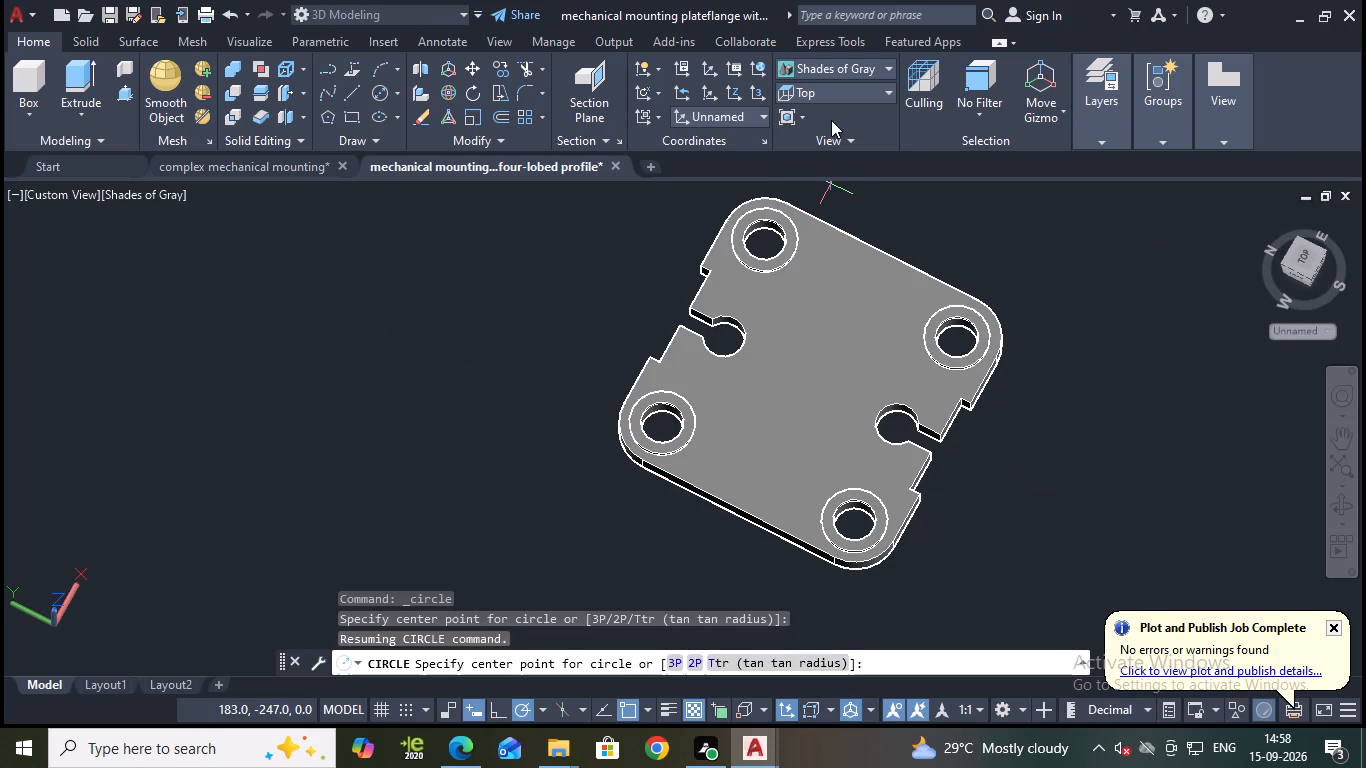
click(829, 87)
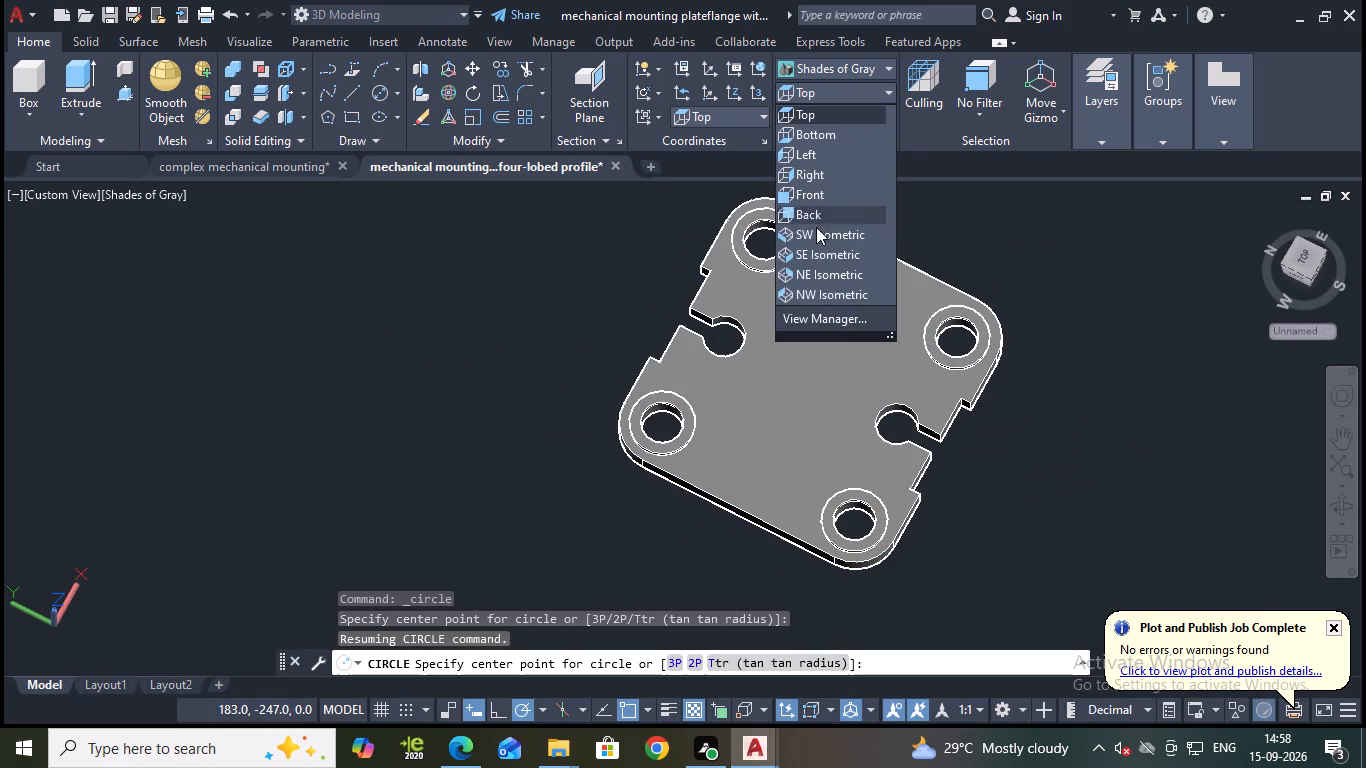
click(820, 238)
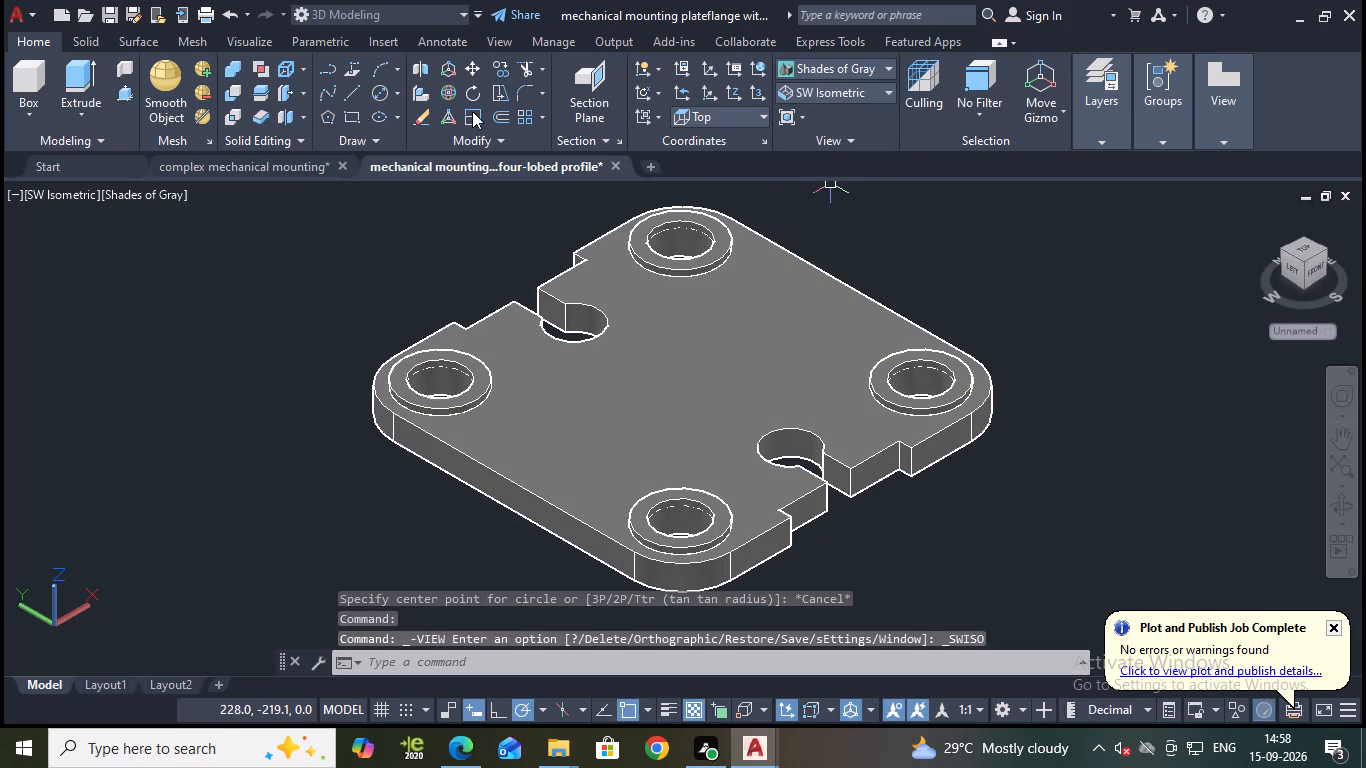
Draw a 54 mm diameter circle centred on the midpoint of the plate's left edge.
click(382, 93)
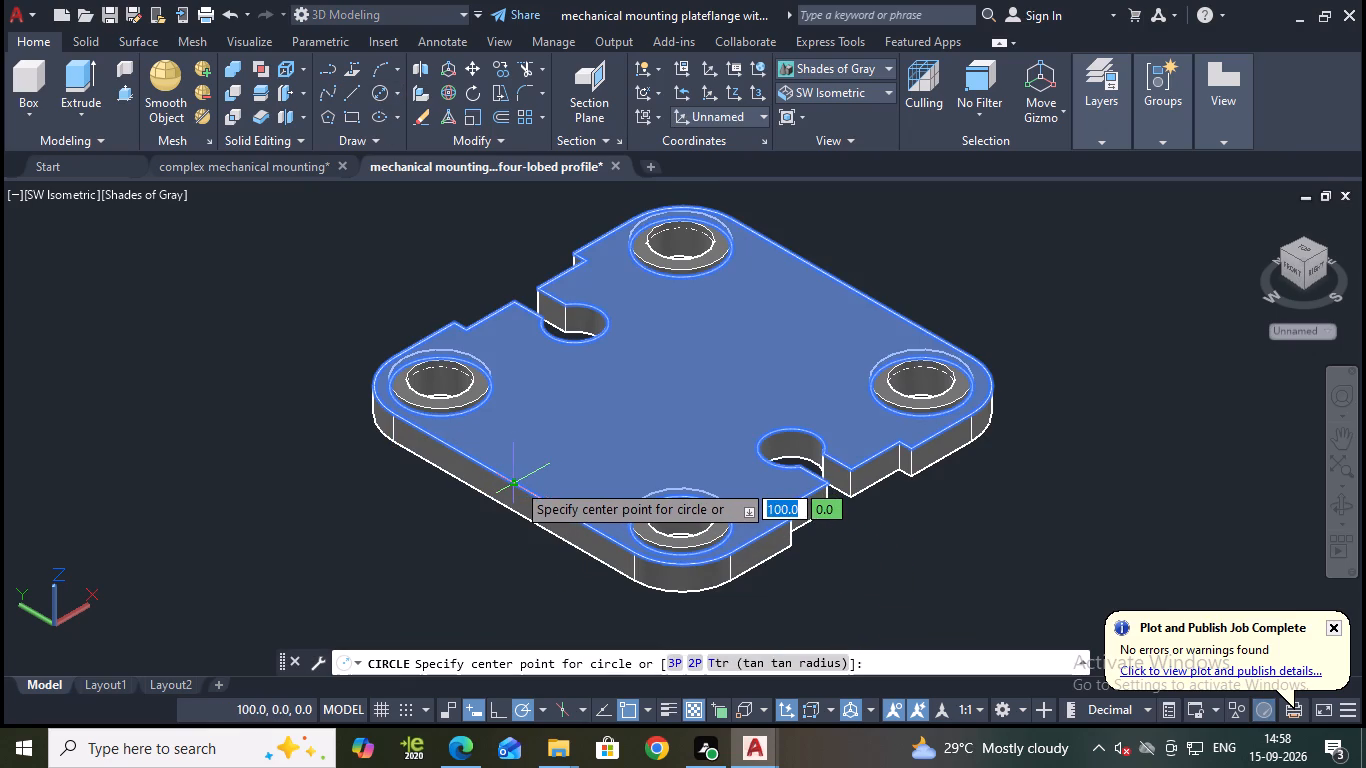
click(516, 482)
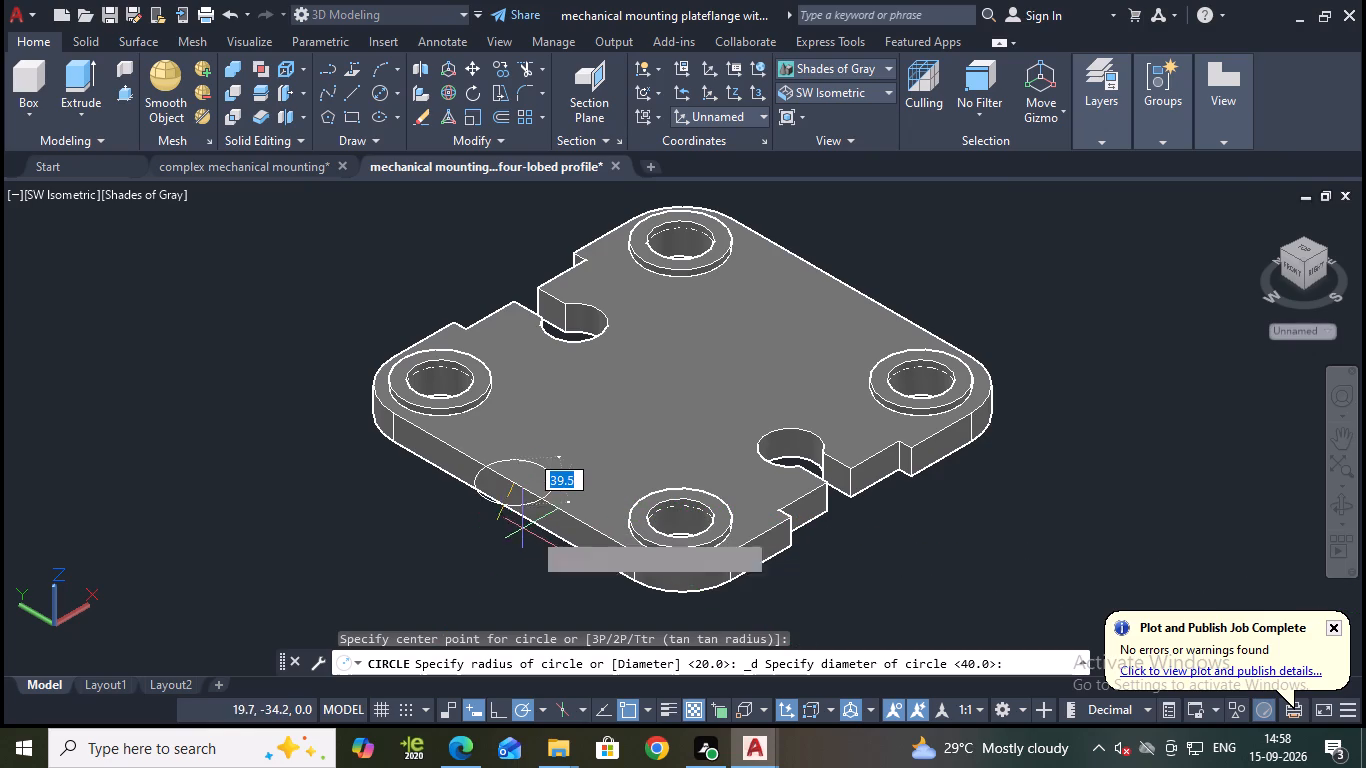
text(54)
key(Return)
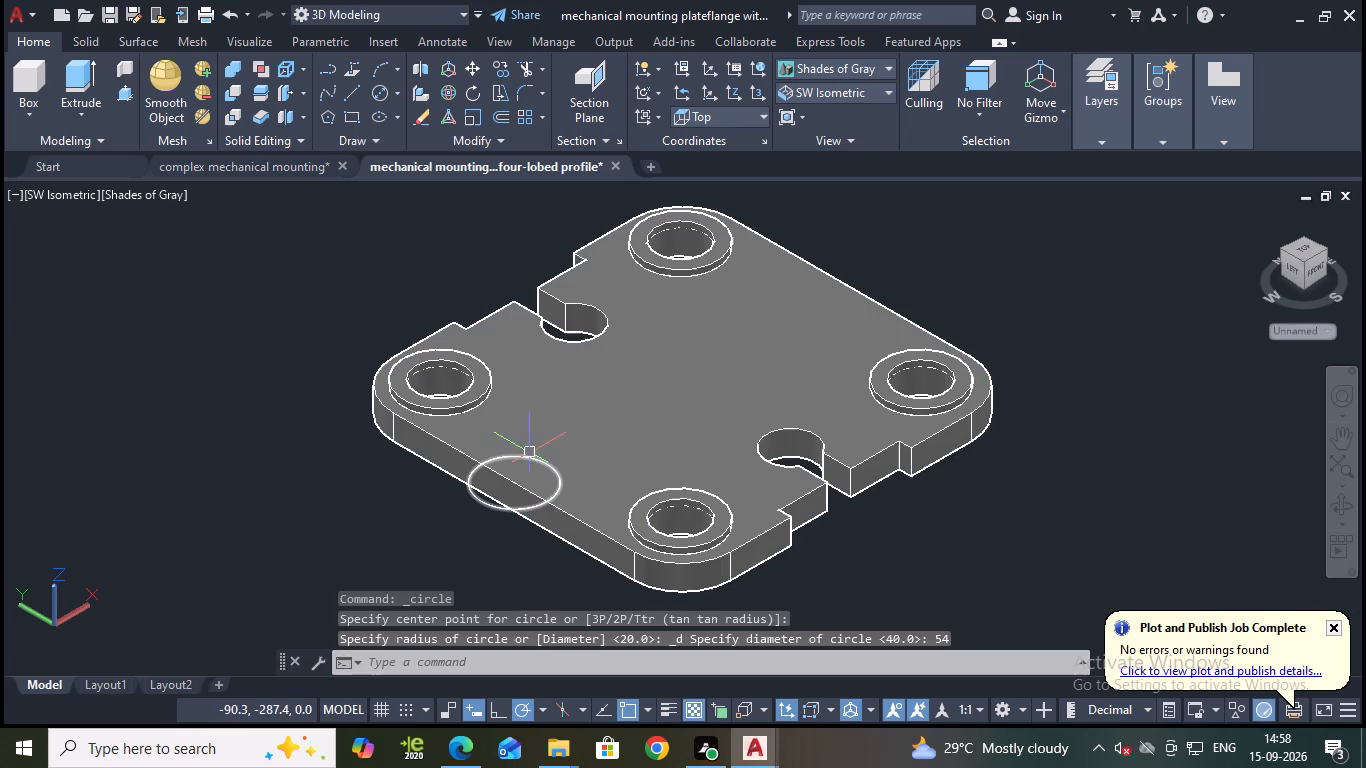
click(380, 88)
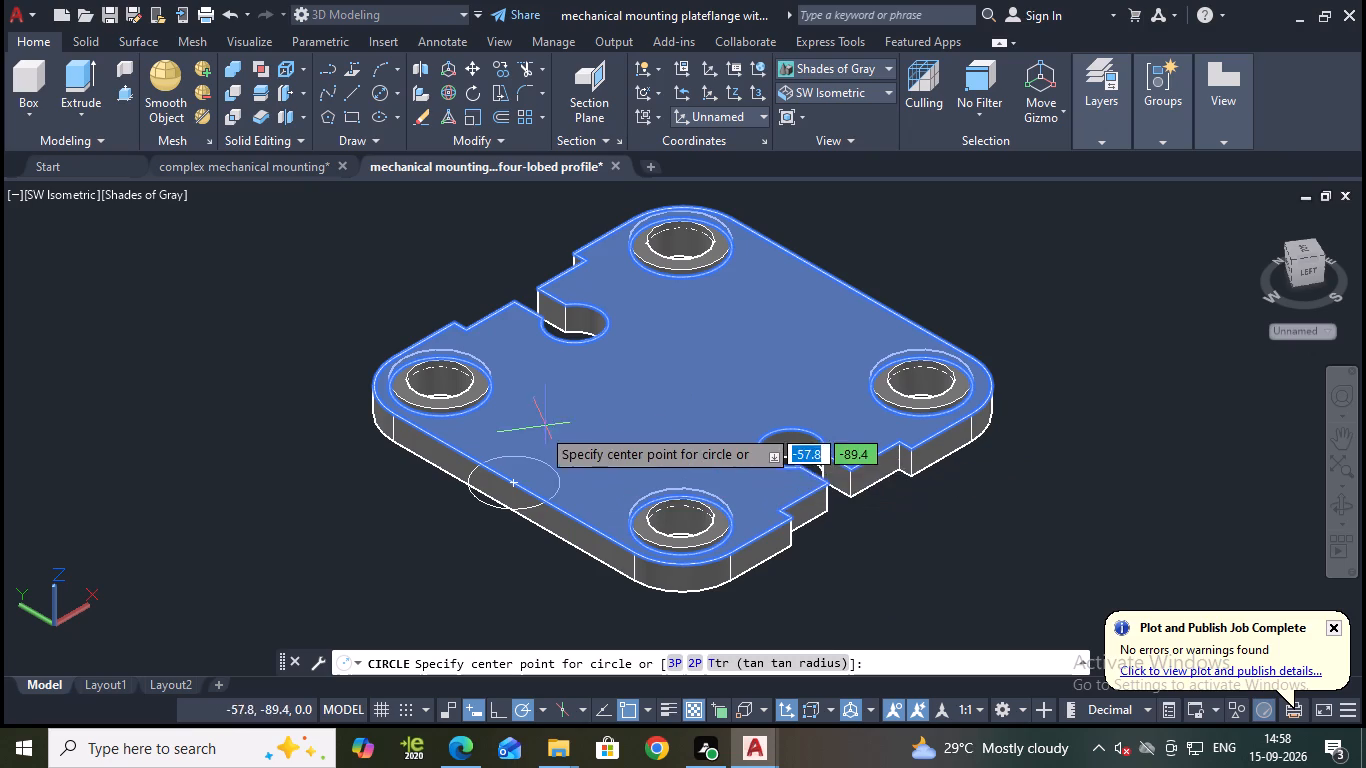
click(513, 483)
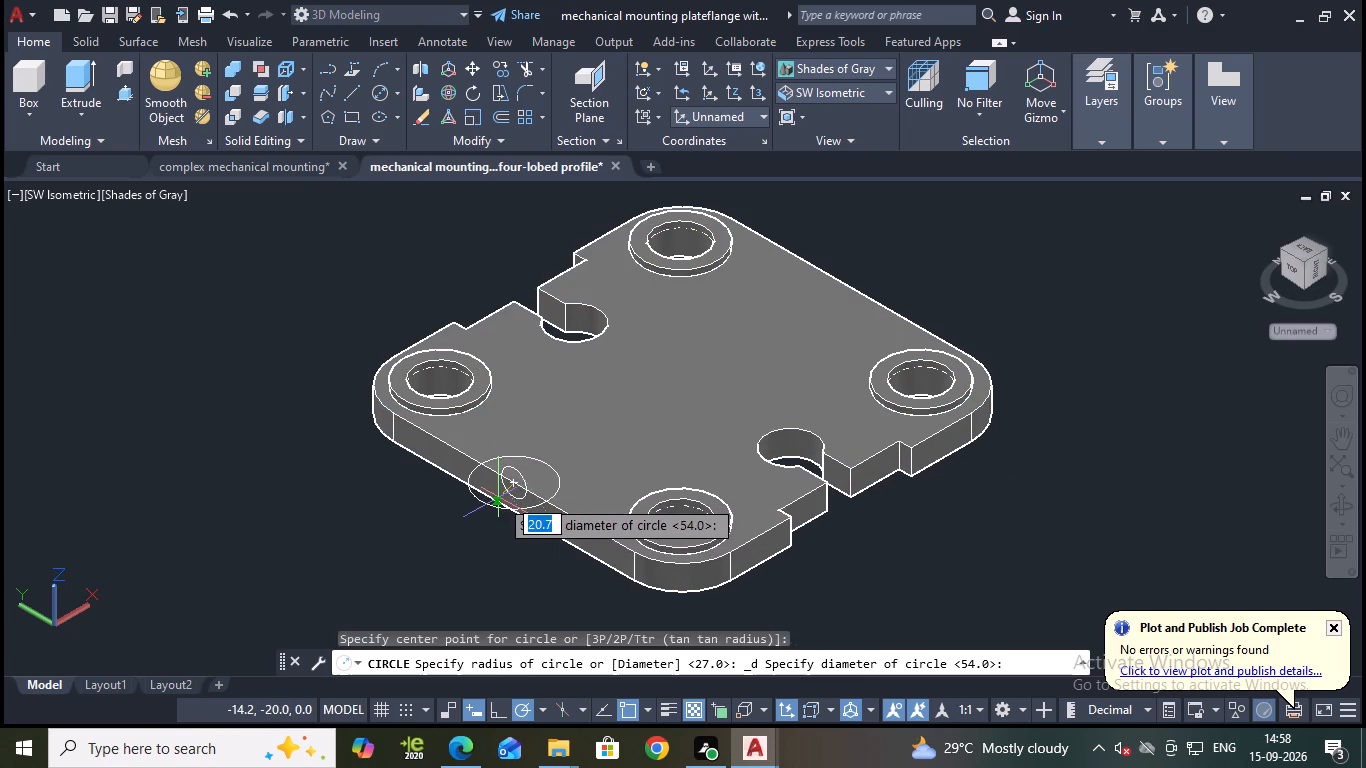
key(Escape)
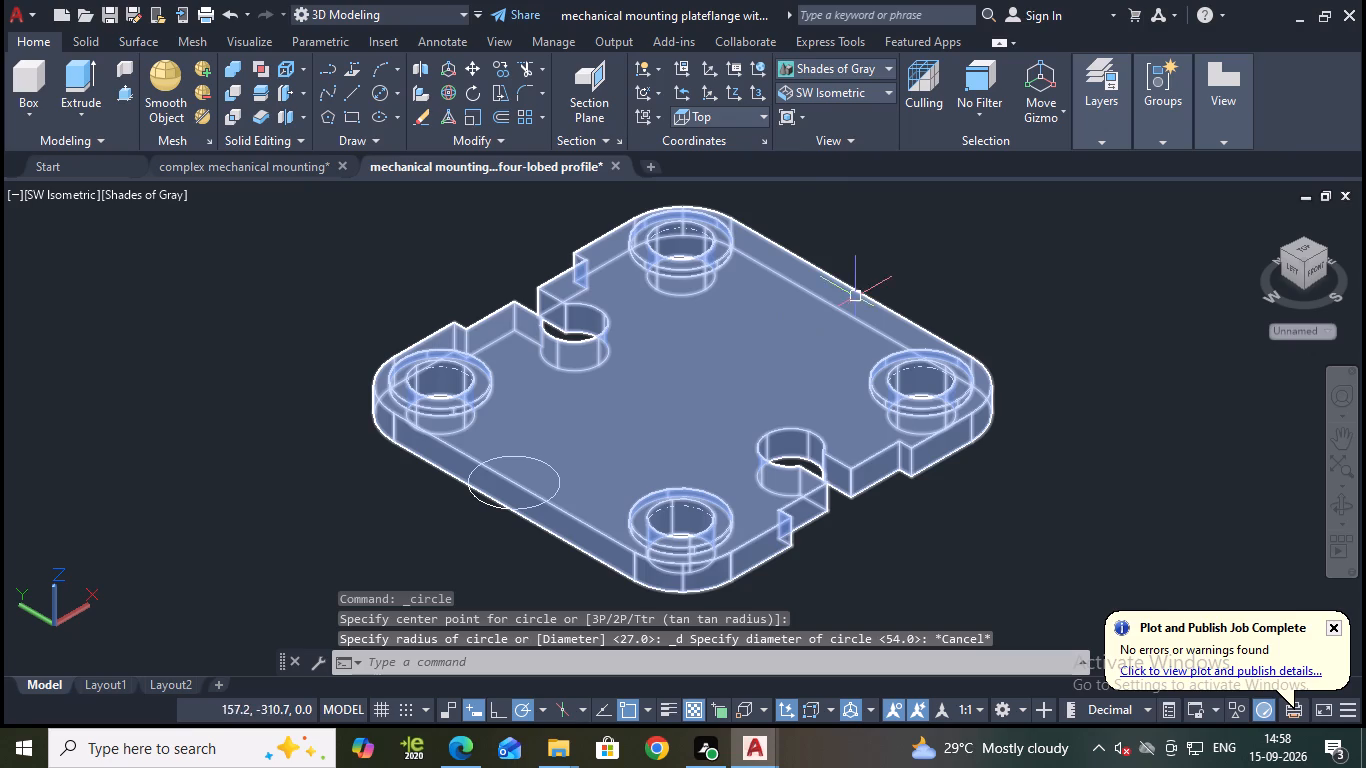
With the 2D Wireframe visual style, draw a 54 mm radius circle centred on the midpoint of the plate's left edge.
click(847, 84)
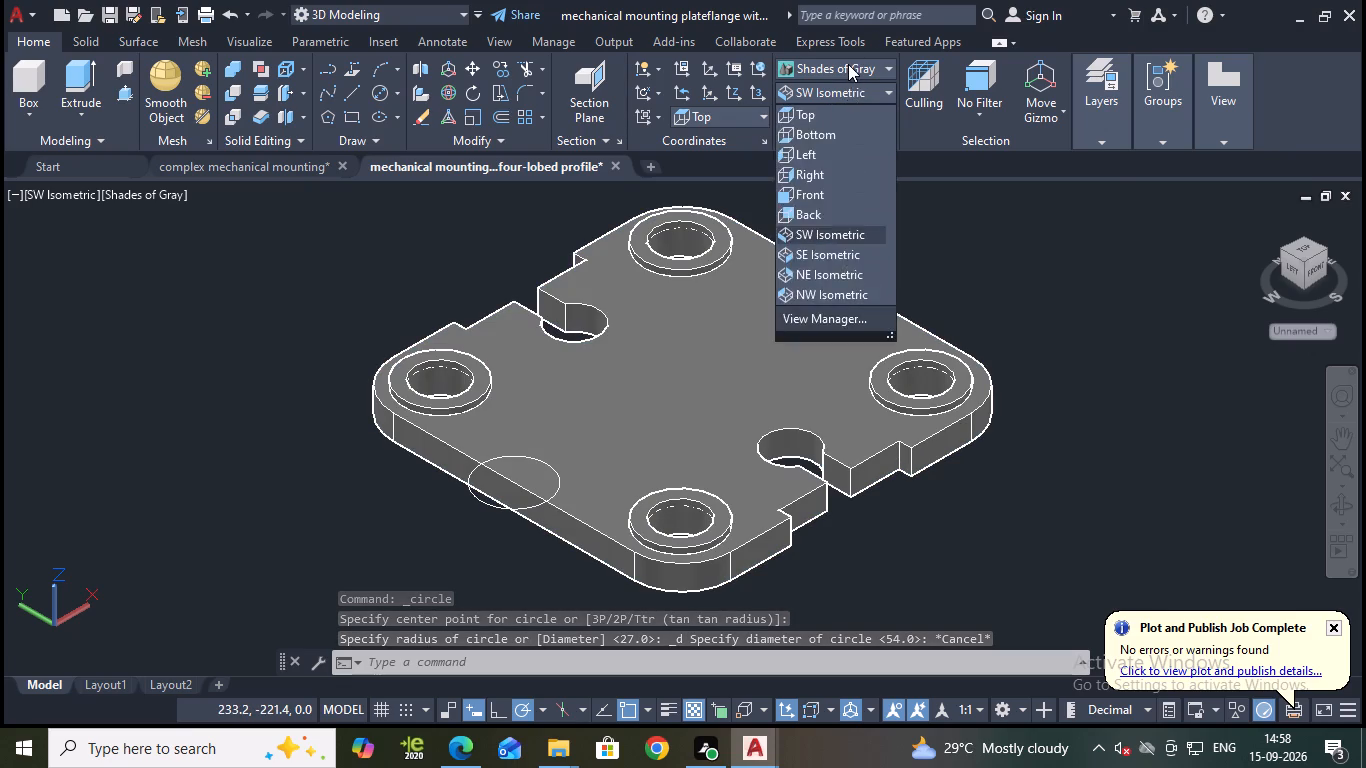
click(848, 64)
click(834, 106)
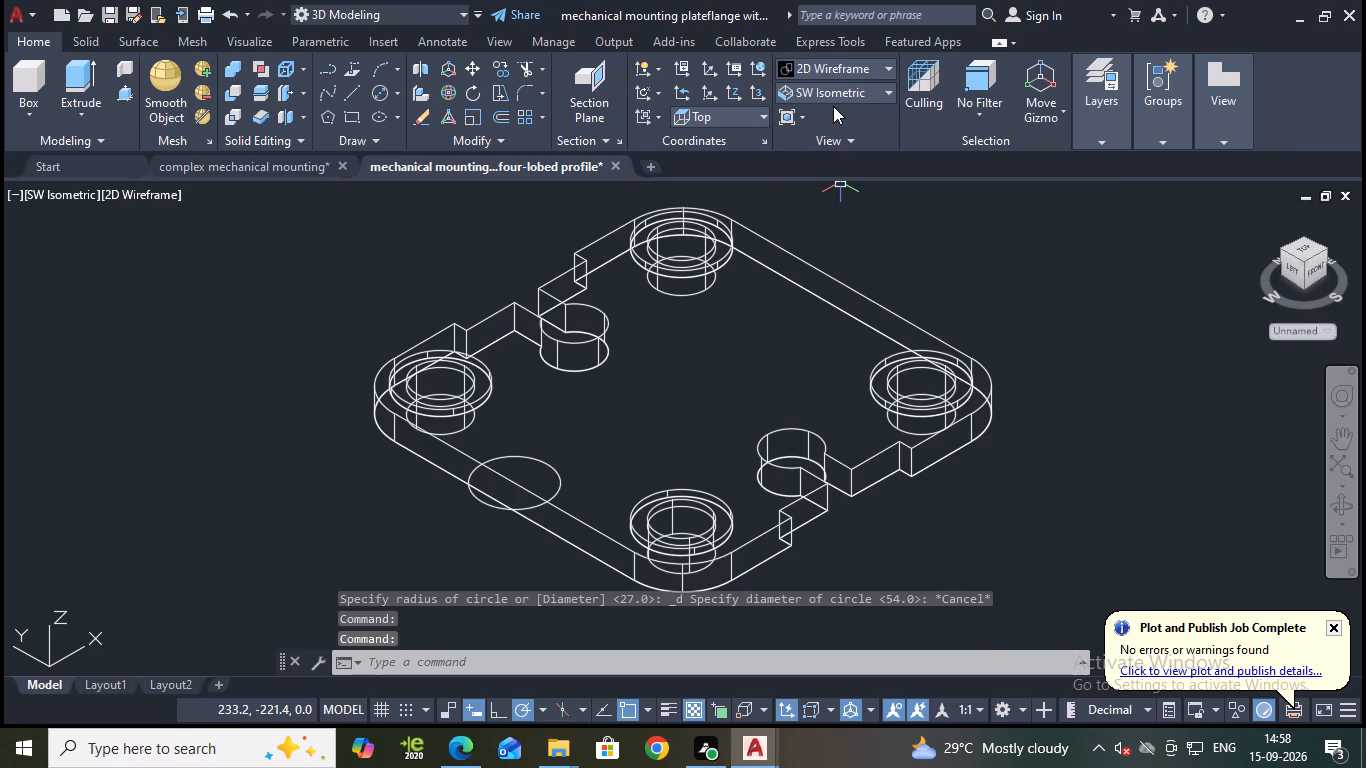
click(847, 64)
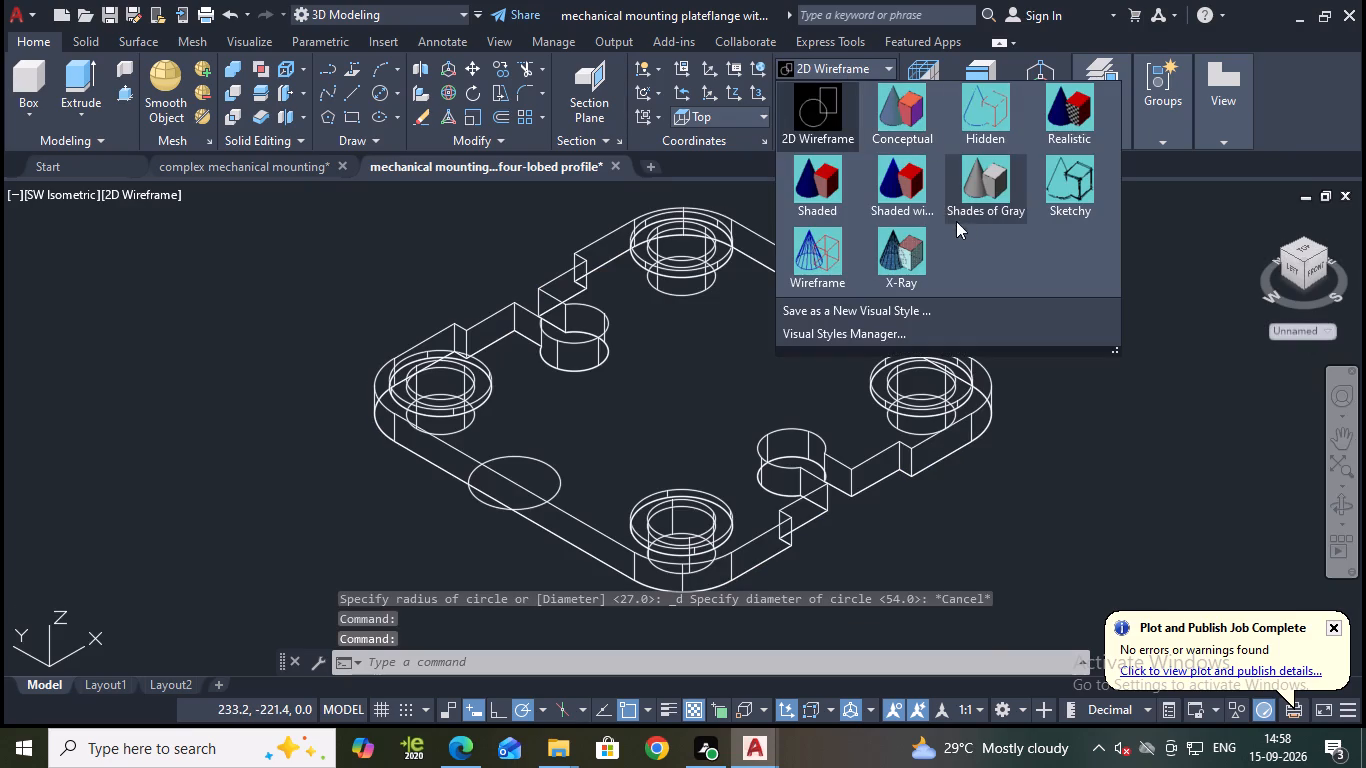
click(735, 190)
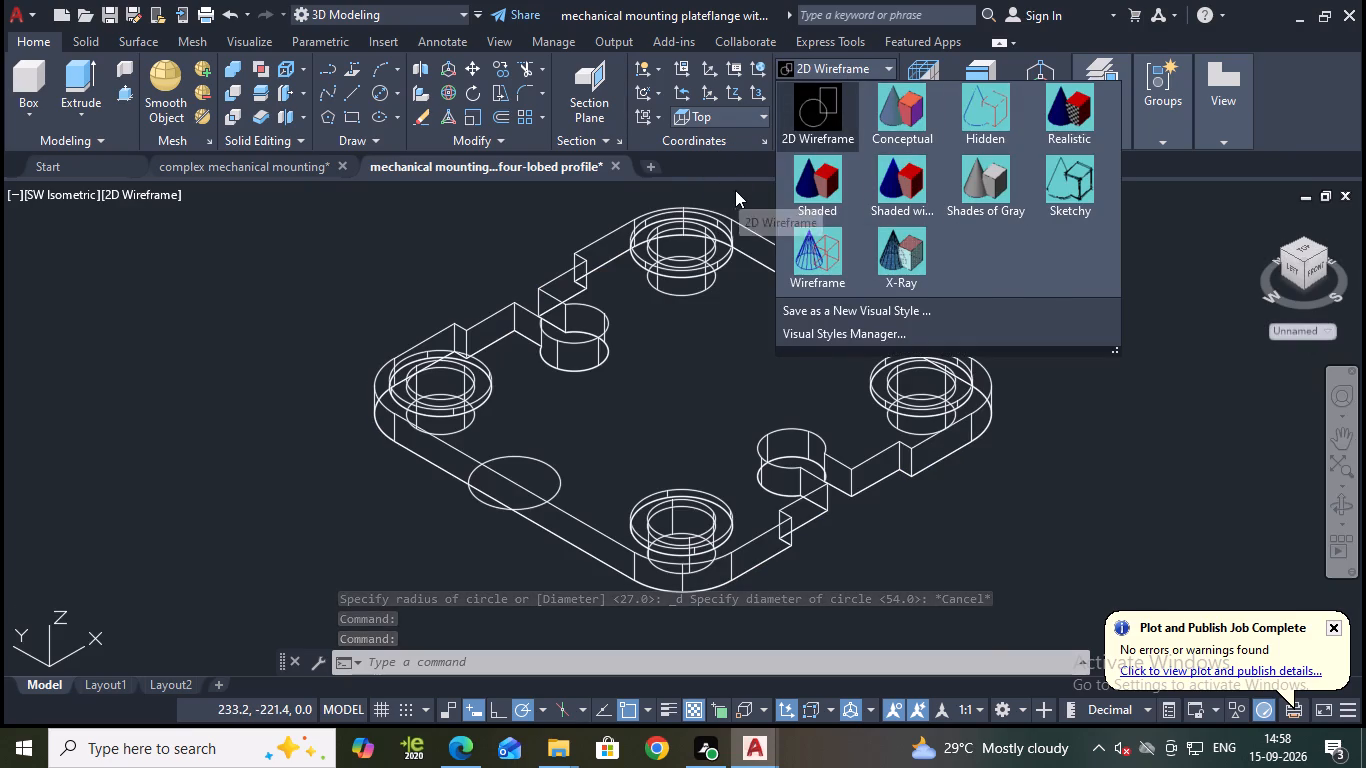
click(822, 90)
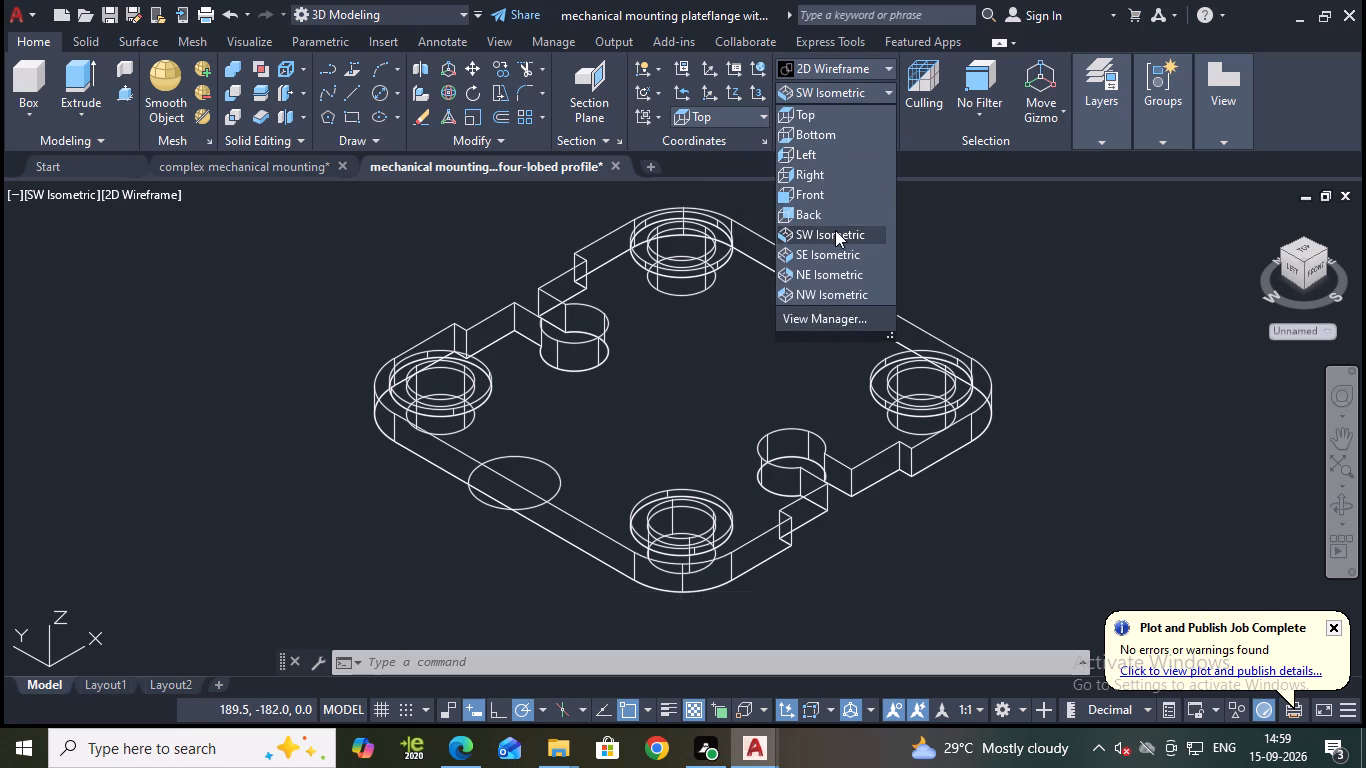
click(835, 230)
click(835, 69)
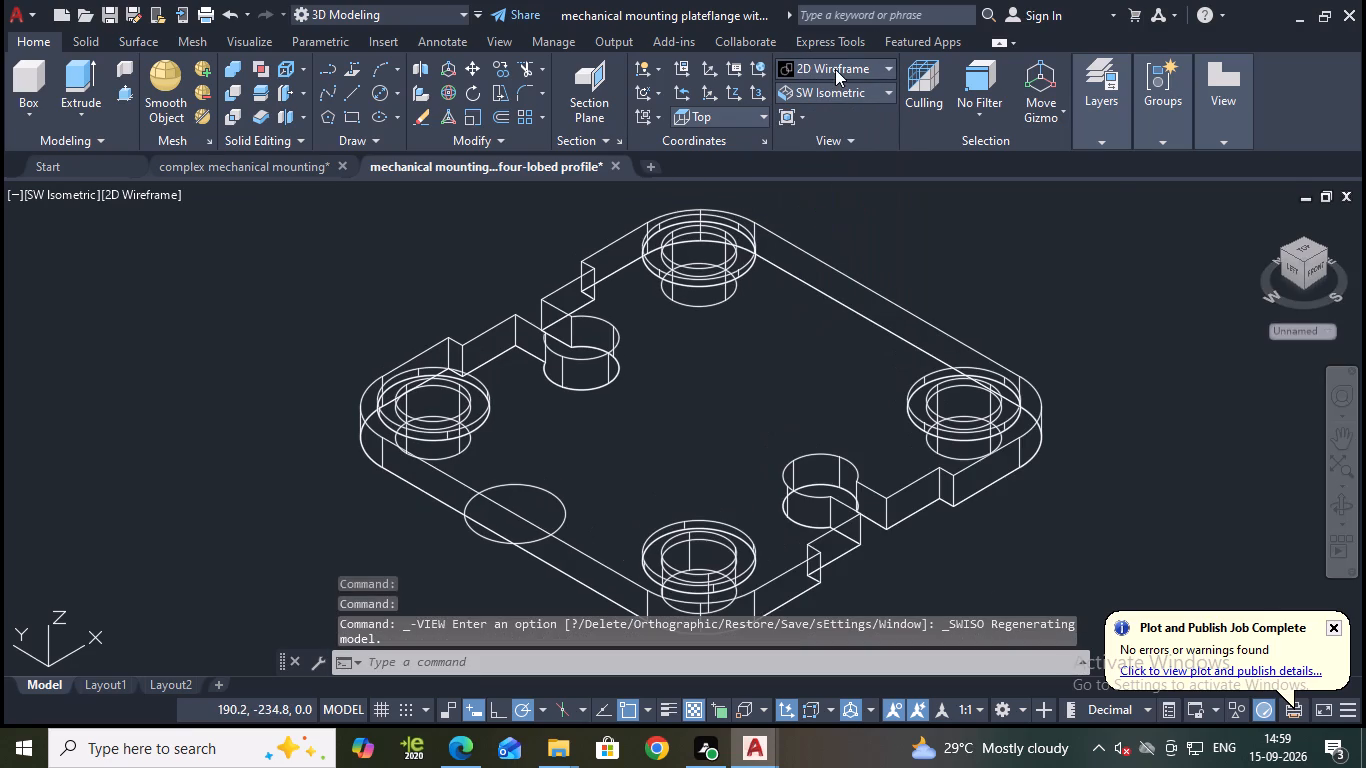
click(832, 98)
click(825, 96)
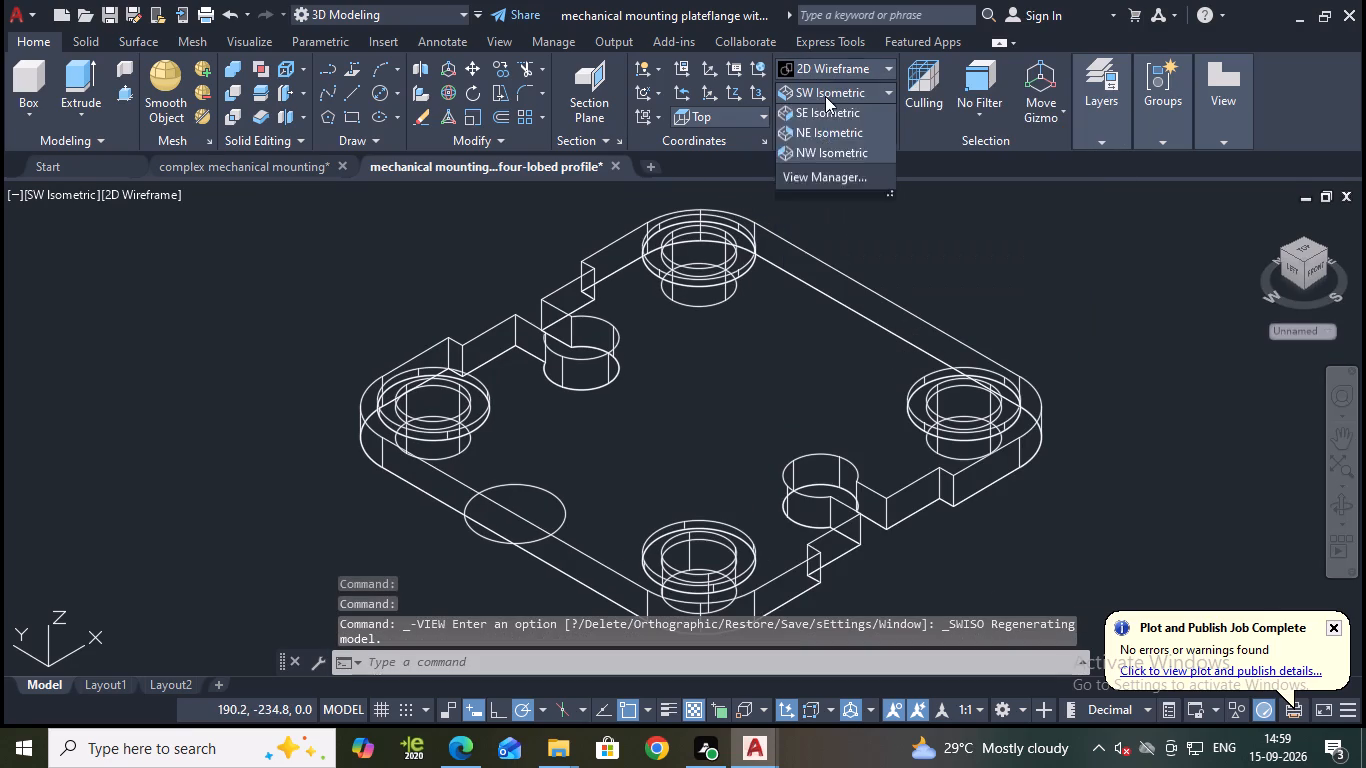
click(821, 110)
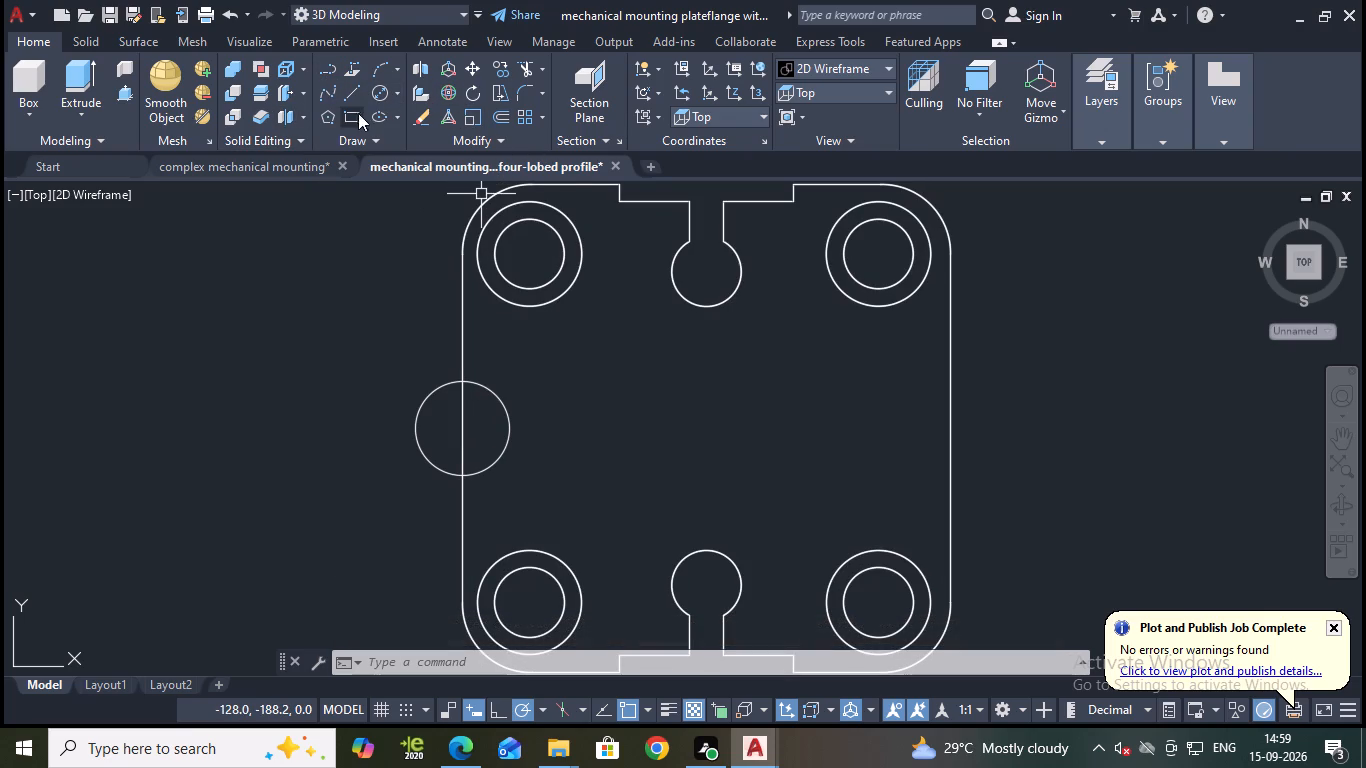
click(400, 89)
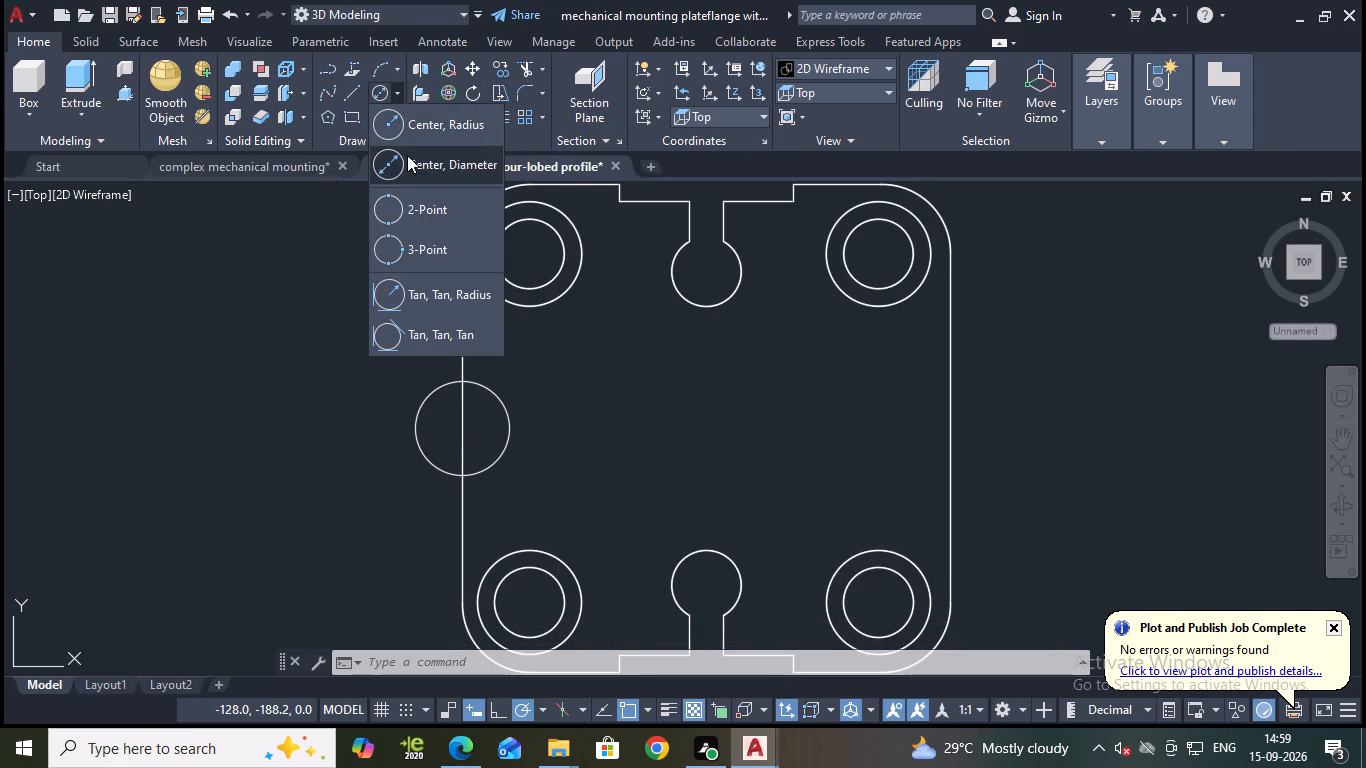
click(407, 133)
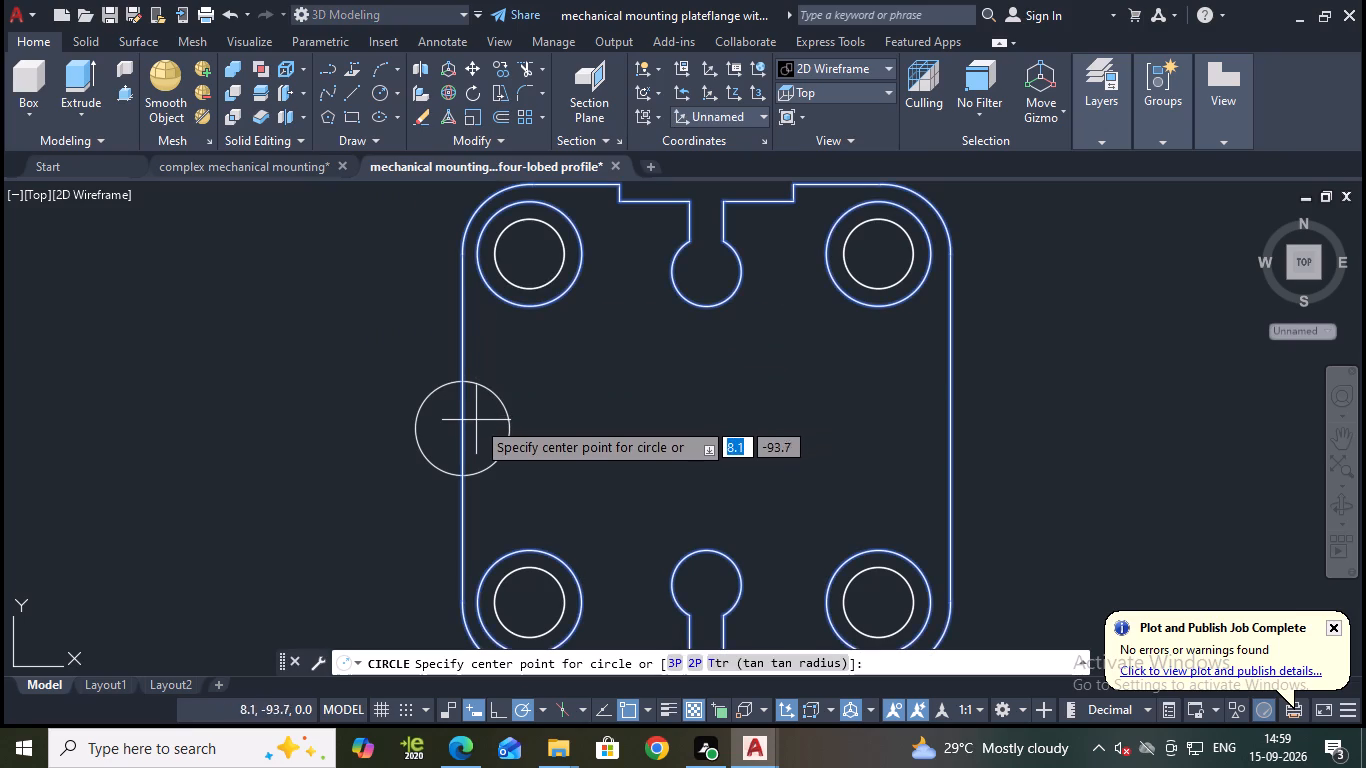
click(464, 432)
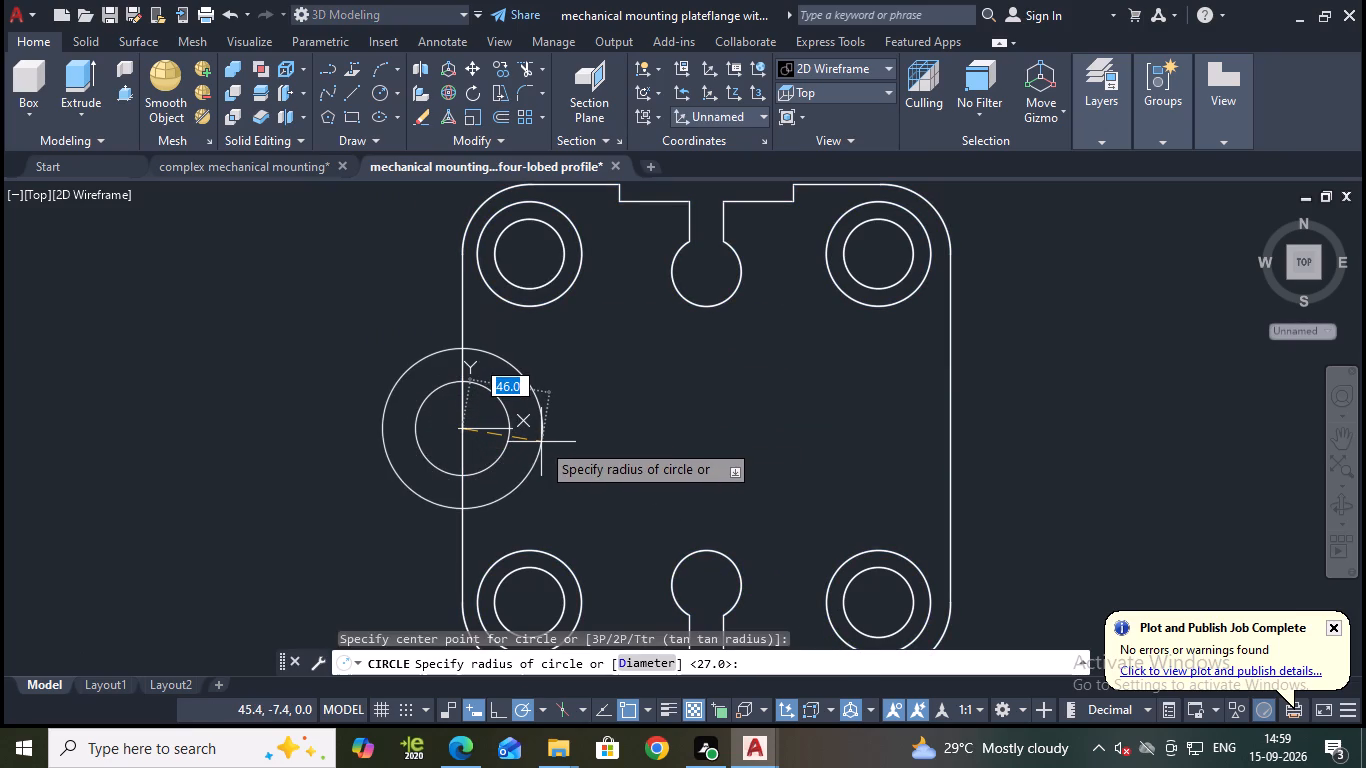
text(54)
key(Return)
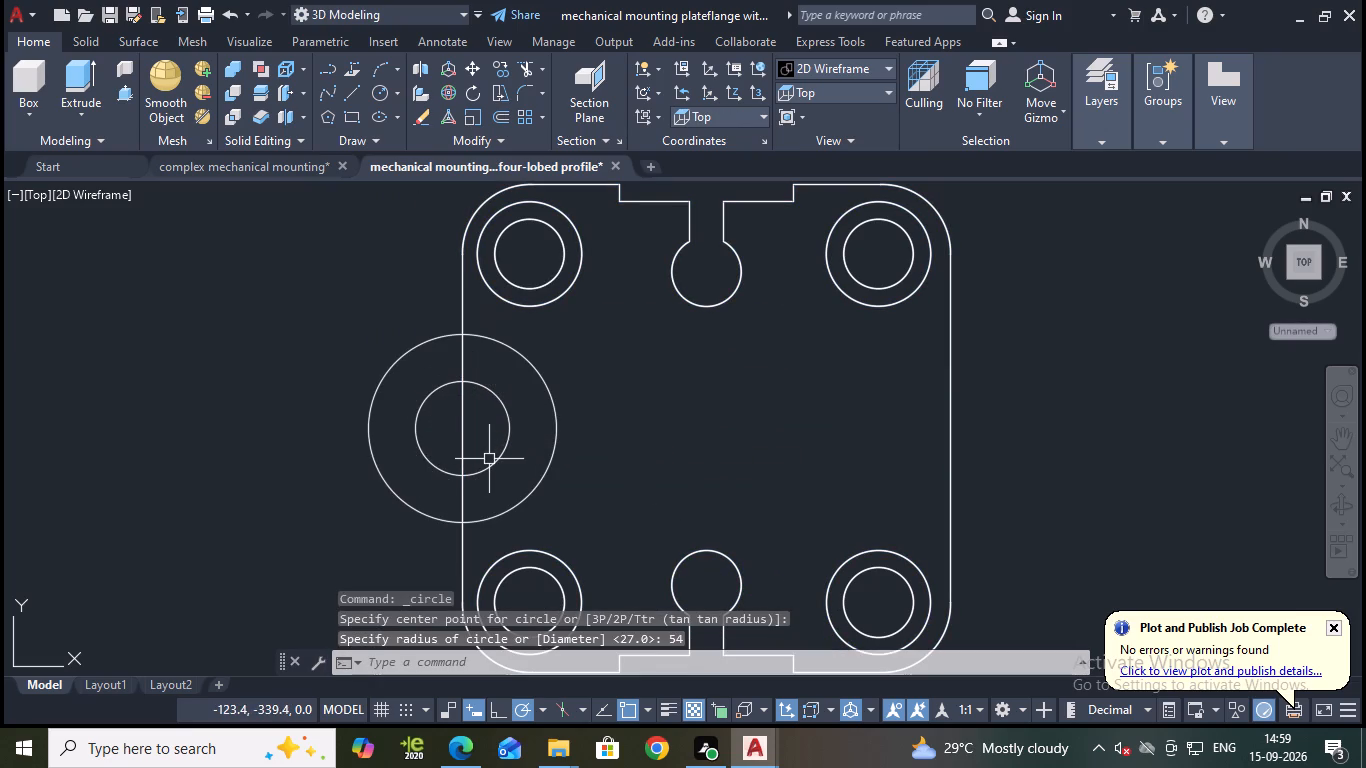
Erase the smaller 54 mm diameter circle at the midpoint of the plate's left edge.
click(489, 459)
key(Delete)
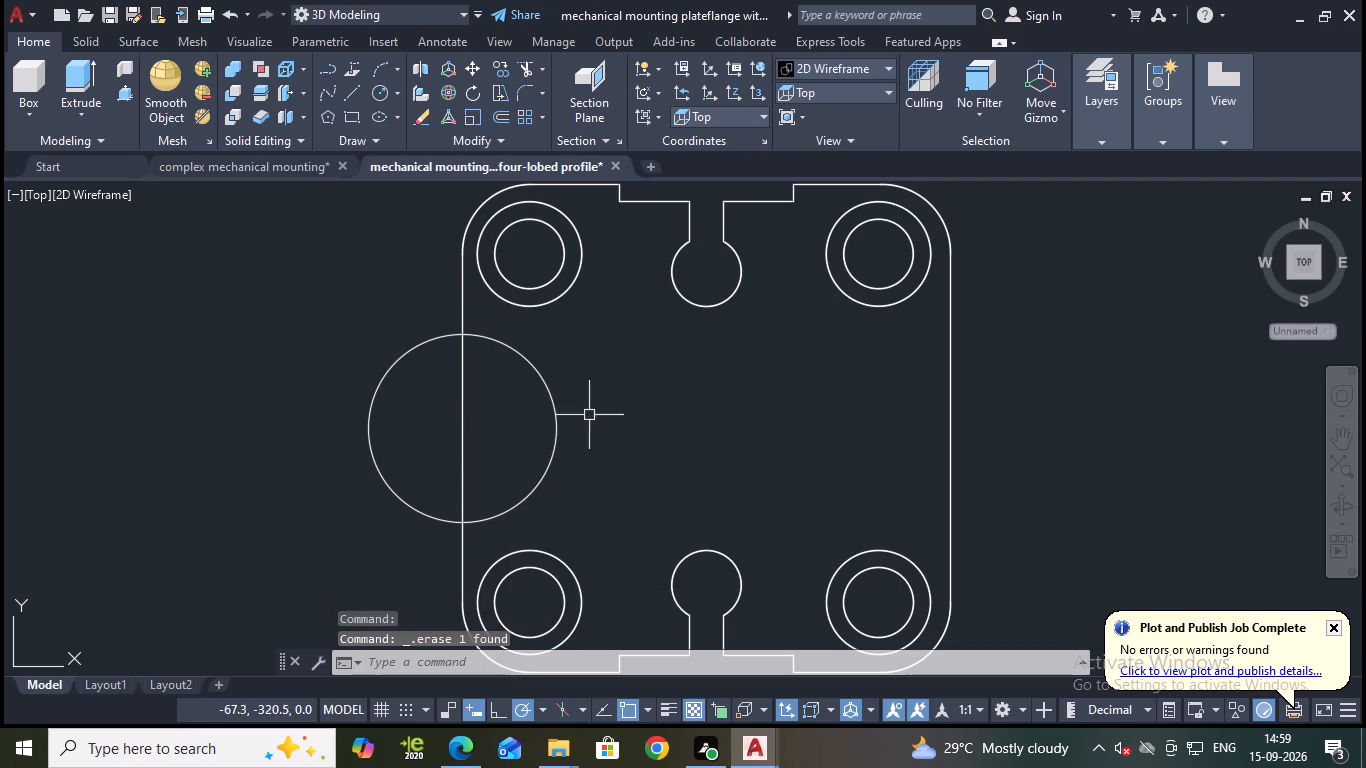
Draw a 54 mm radius circle centred on the midpoint of the plate's right edge.
click(381, 93)
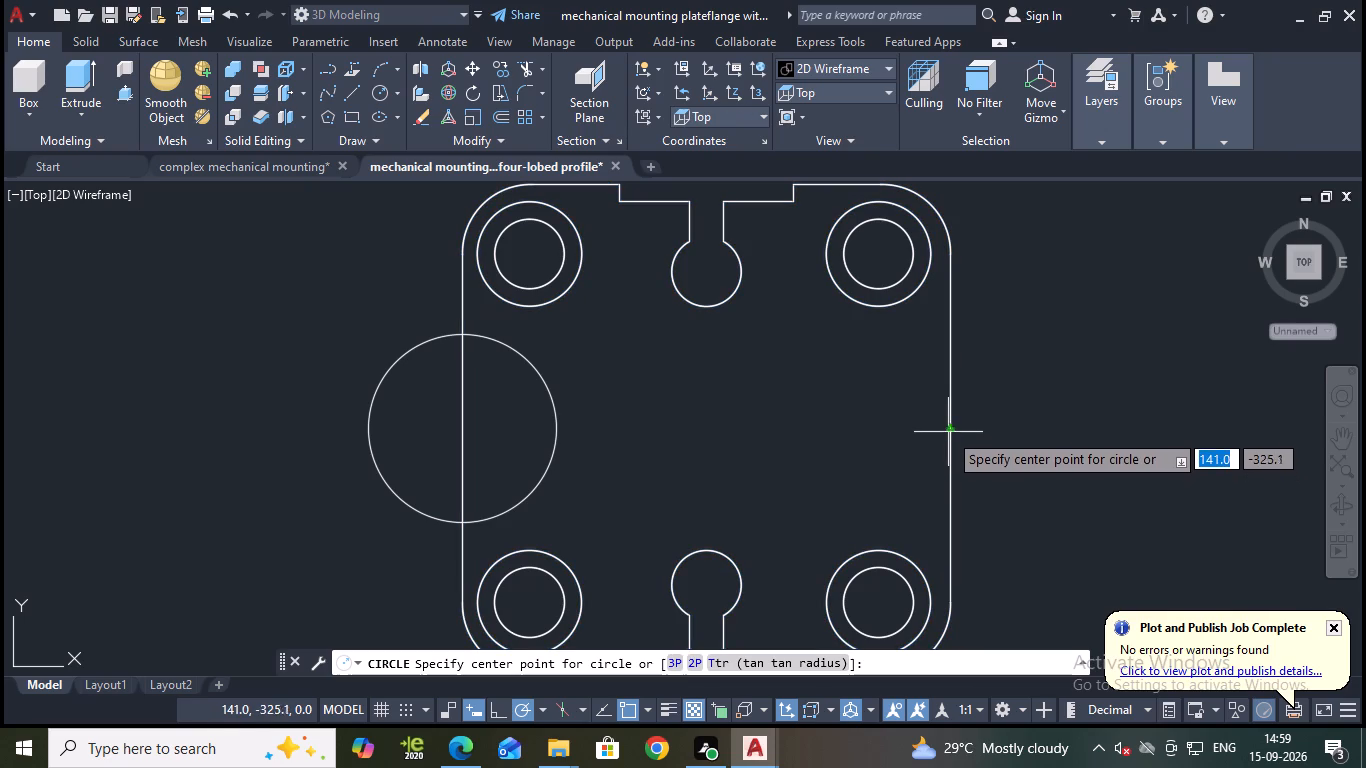
click(950, 431)
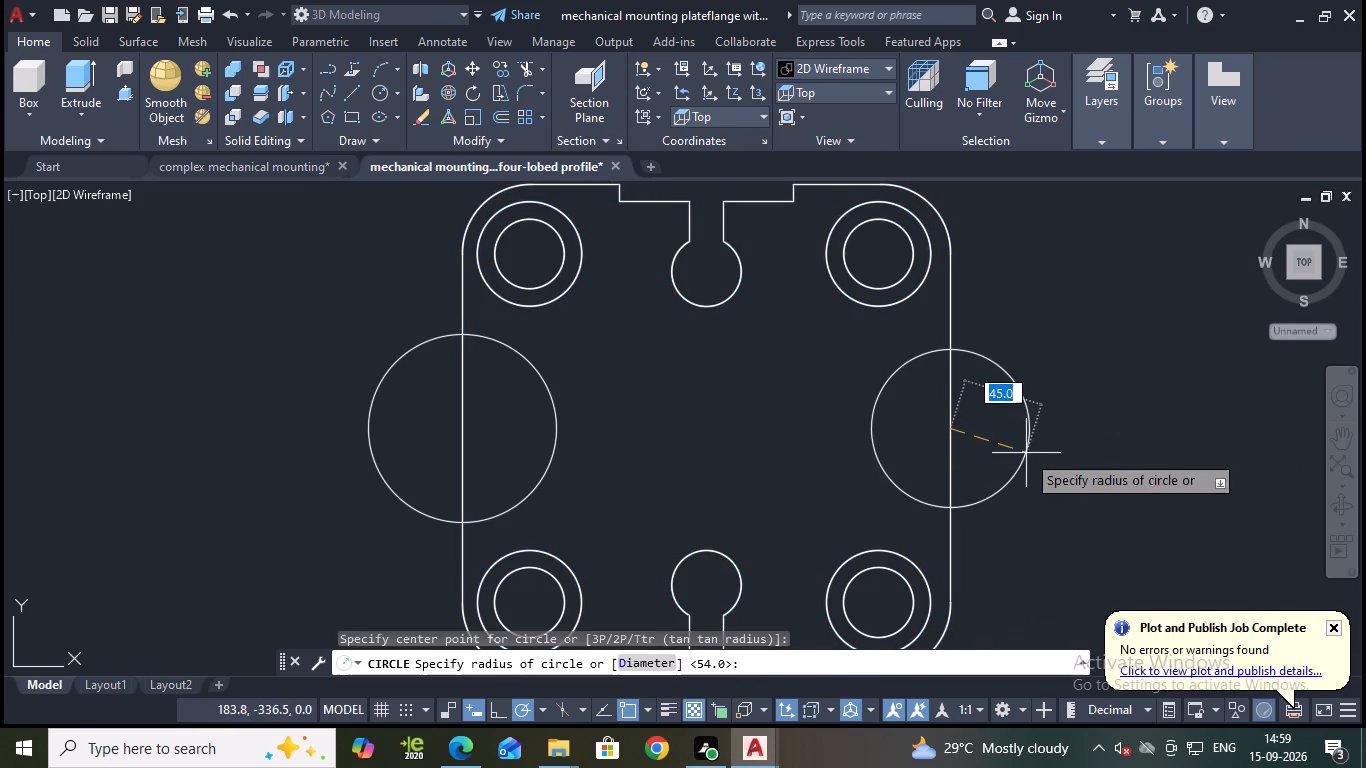
text(54)
key(Return)
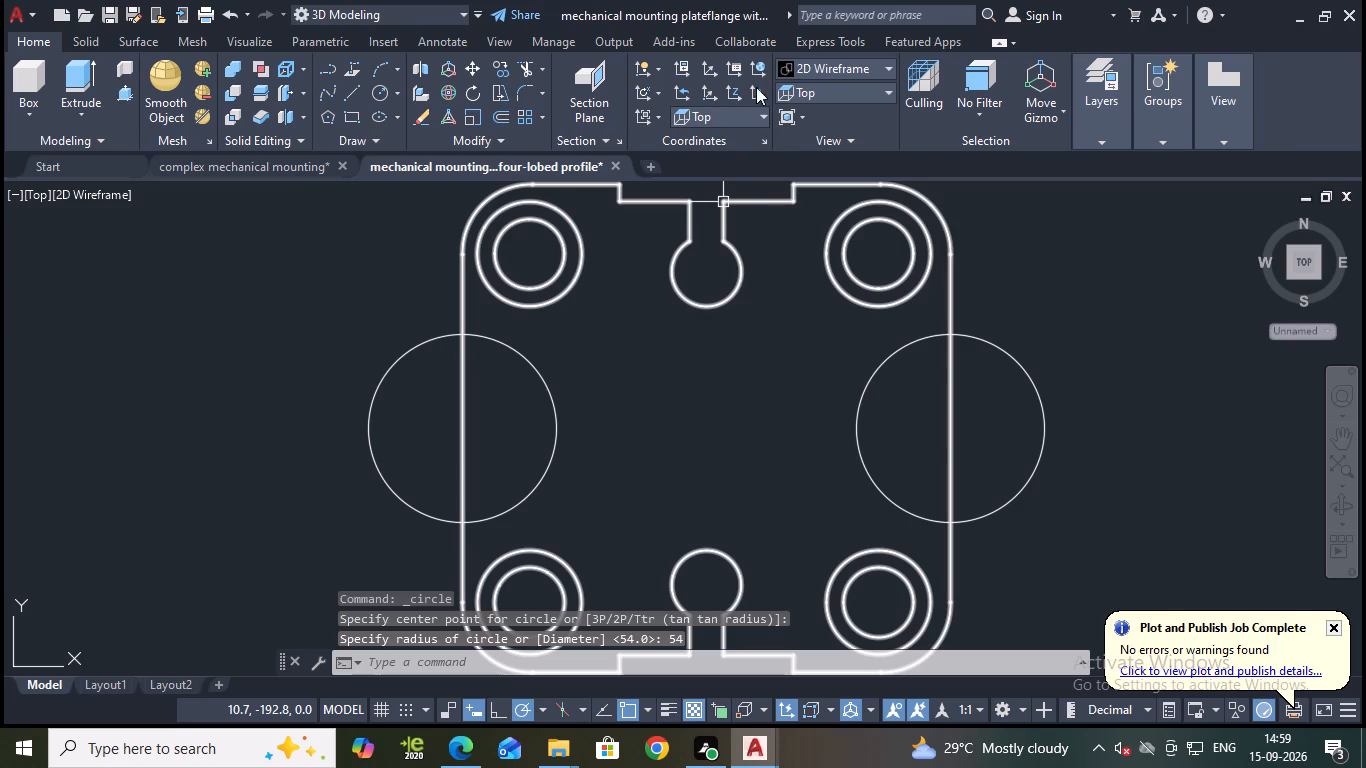
In SW Isometric with Shades of Gray style, Presspull the half-circle inside the plate's left edge through the full thickness, cutting a notch.
click(832, 87)
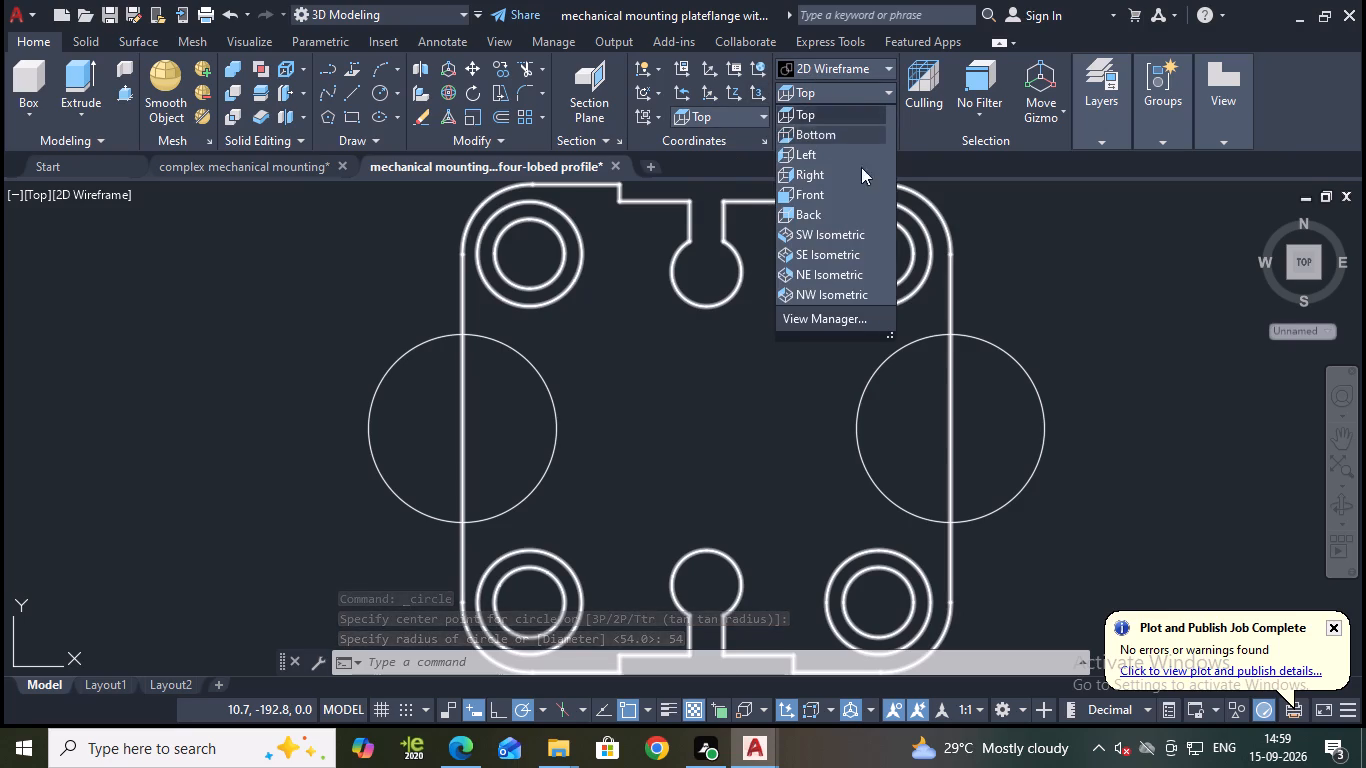
click(839, 236)
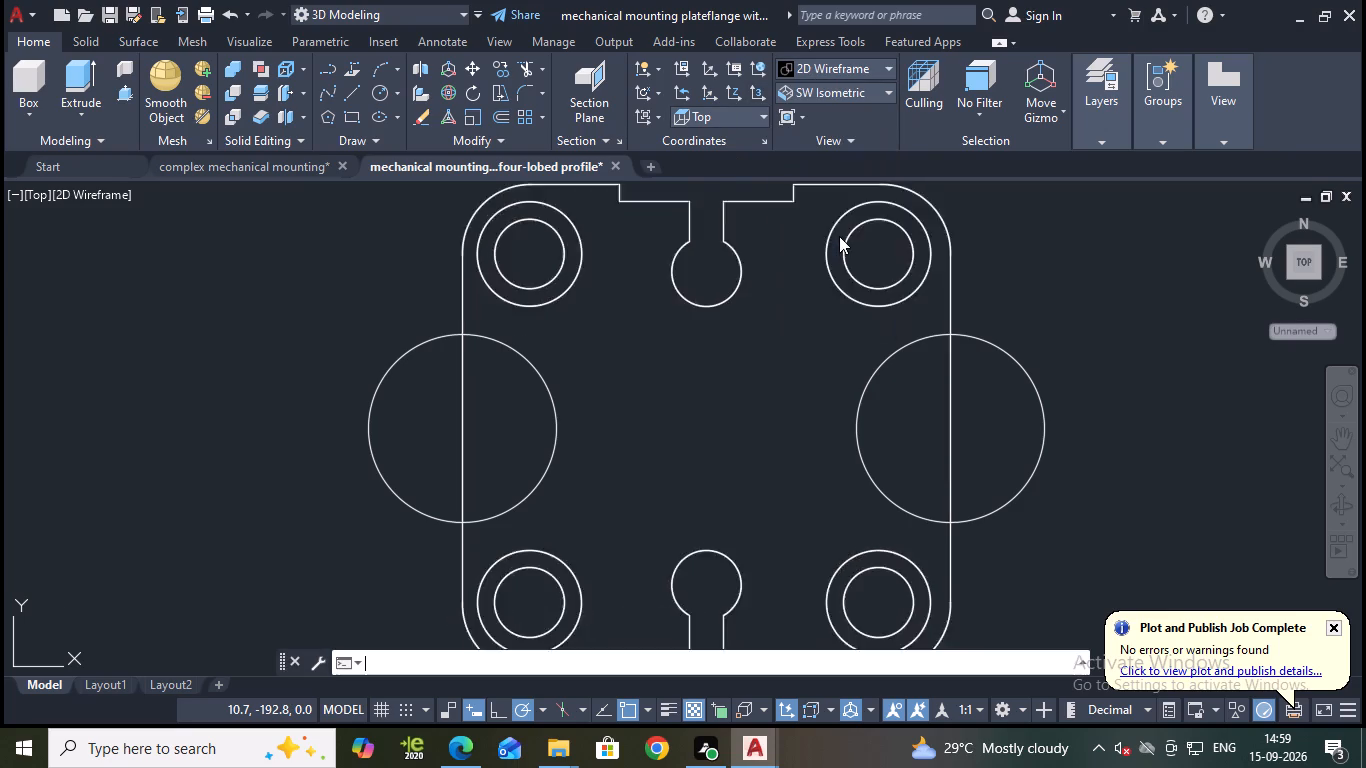
click(857, 65)
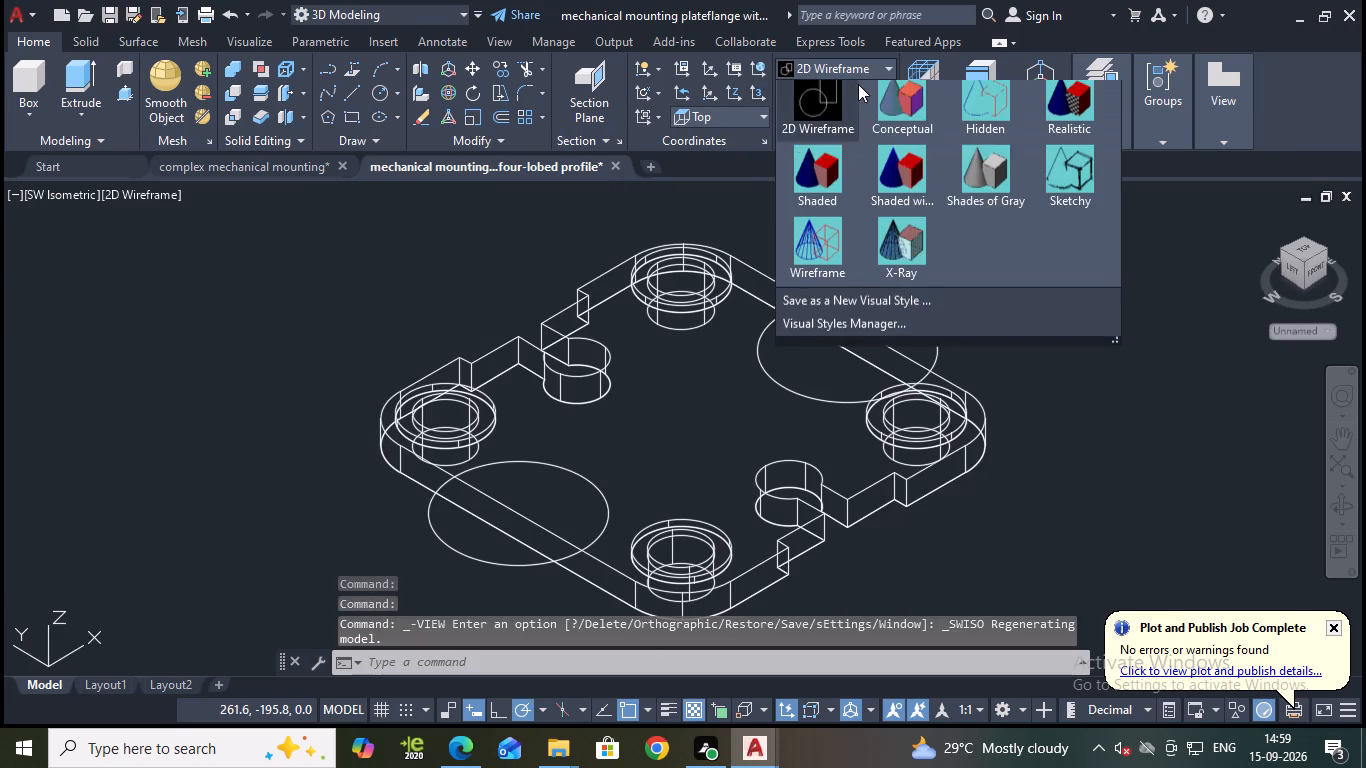
click(991, 215)
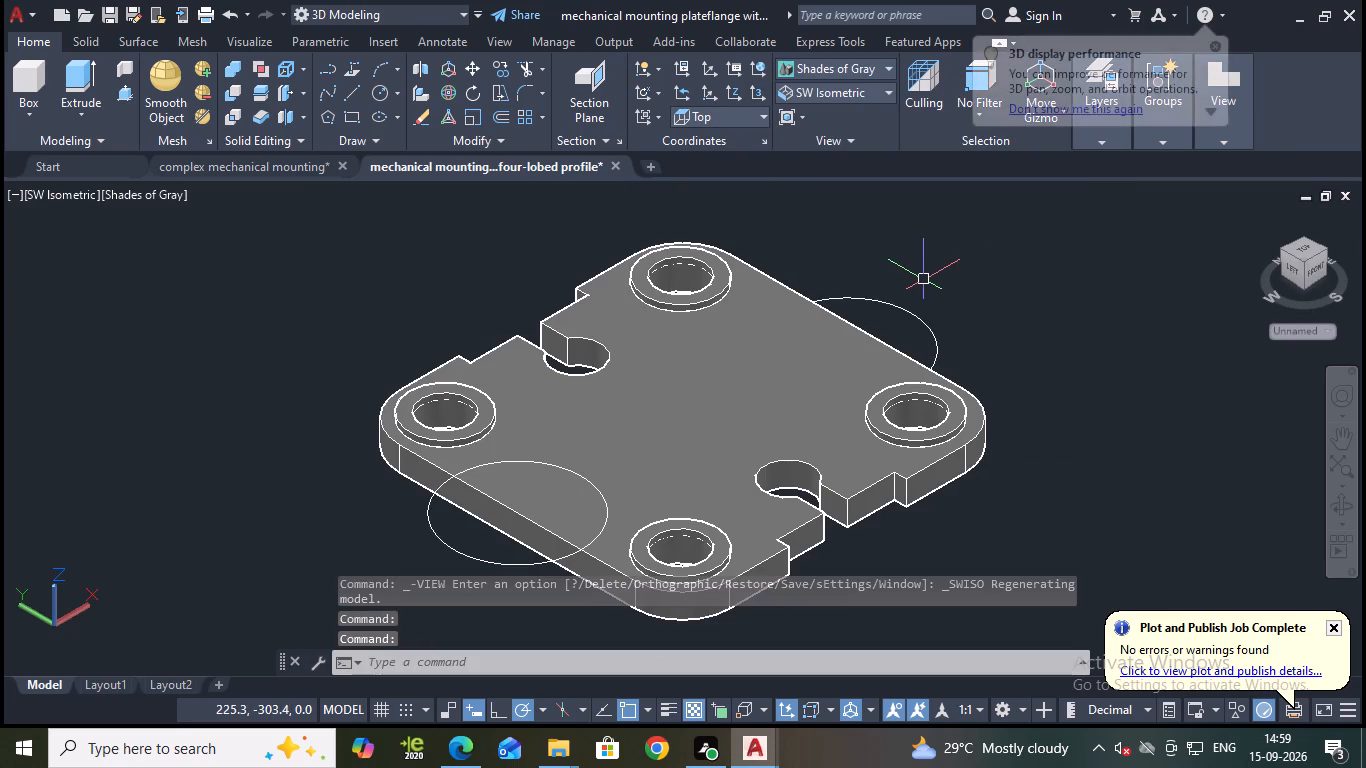
click(125, 90)
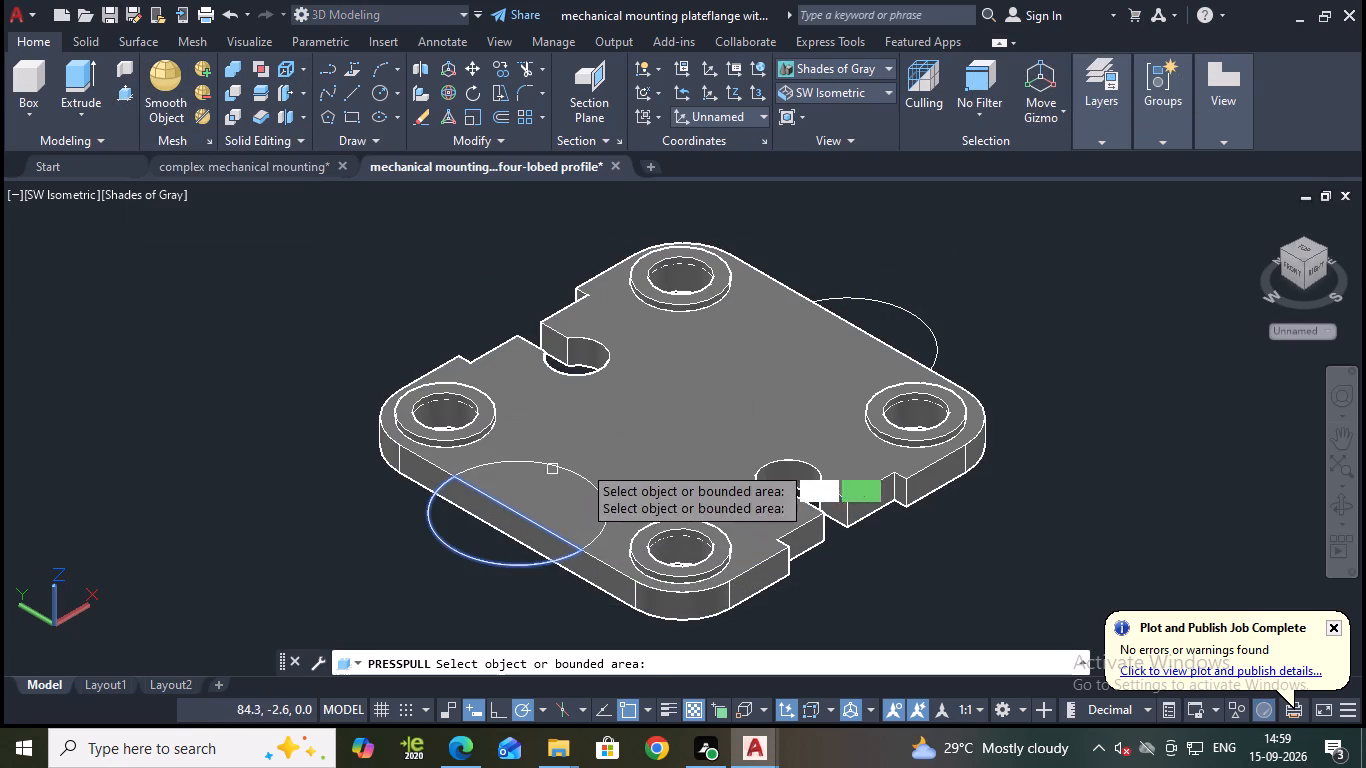
click(536, 501)
drag(538, 501, 526, 540)
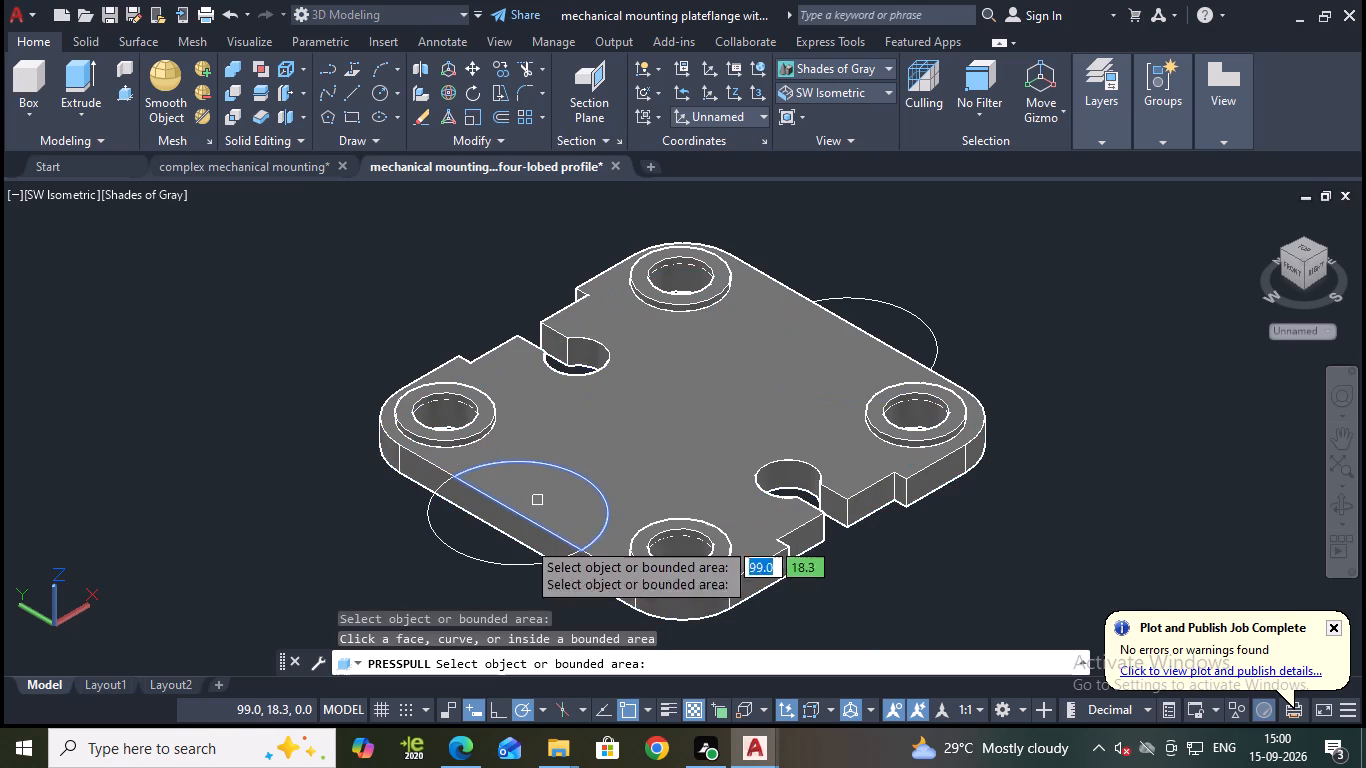
drag(526, 540, 514, 563)
click(505, 582)
key(Escape)
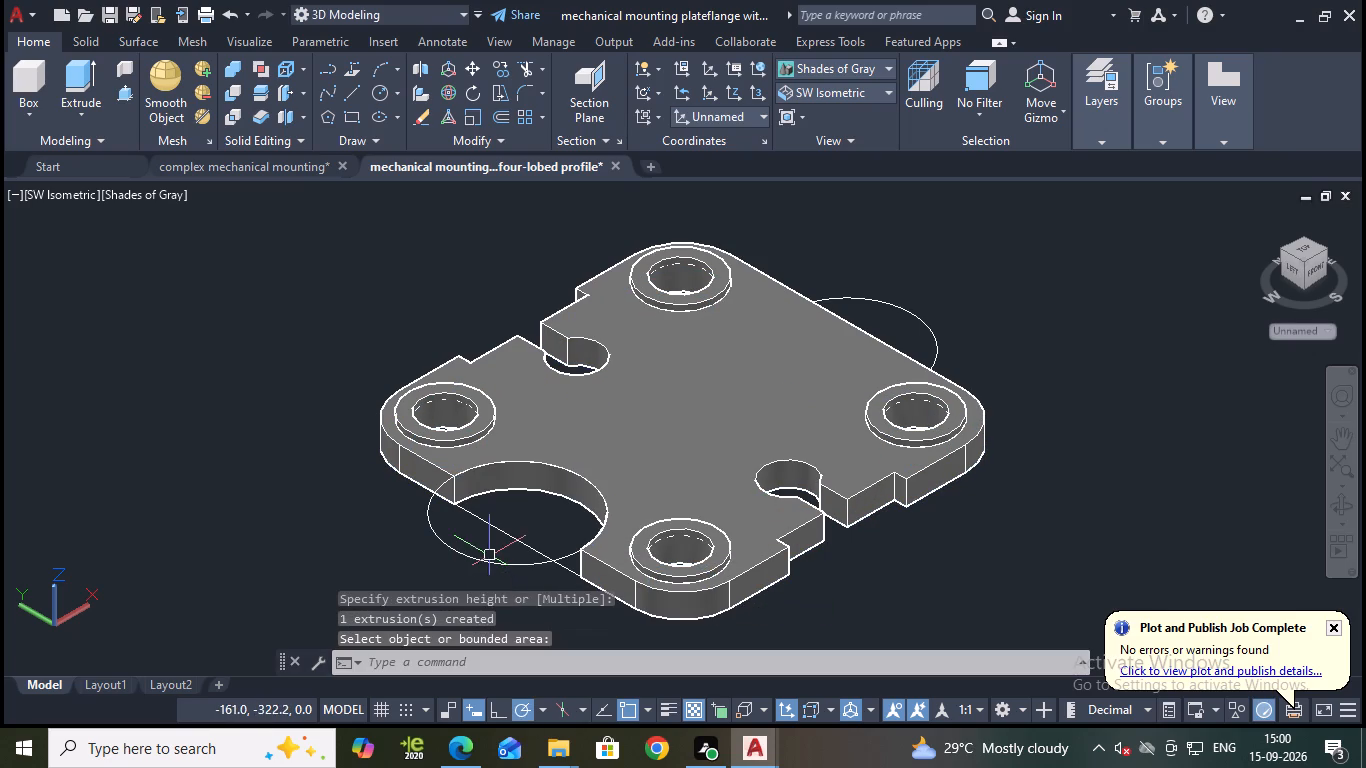
Erase the leftover 54 mm radius circle and the straight outline line at the plate's left edge.
click(482, 560)
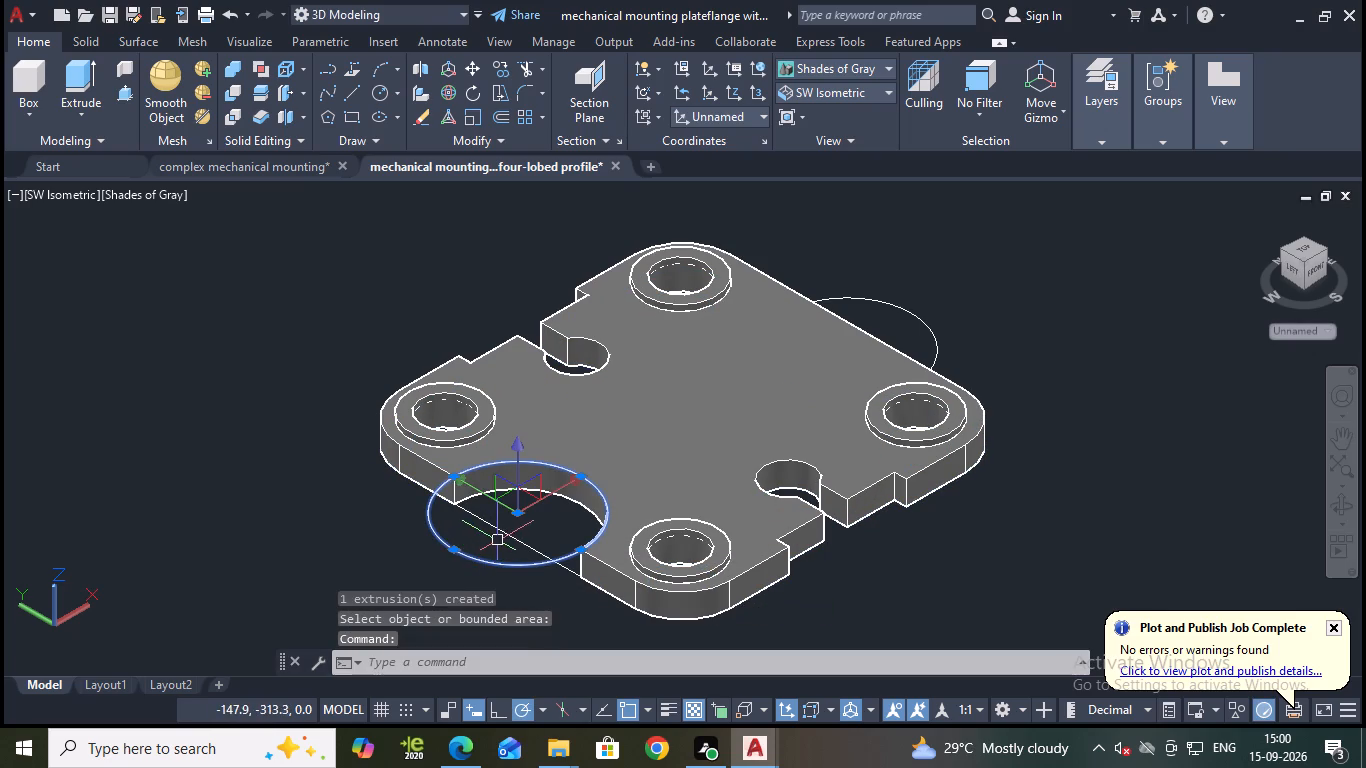
click(510, 541)
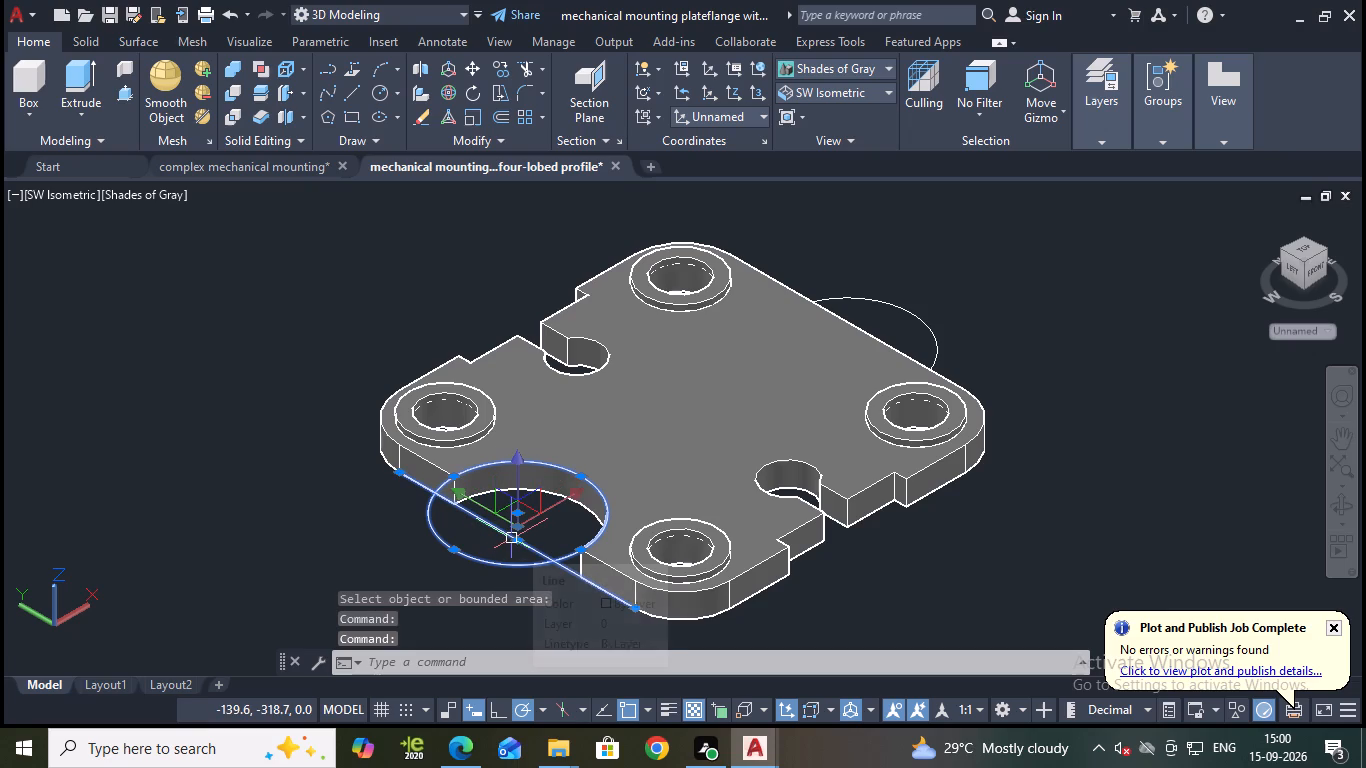
key(e)
key(Return)
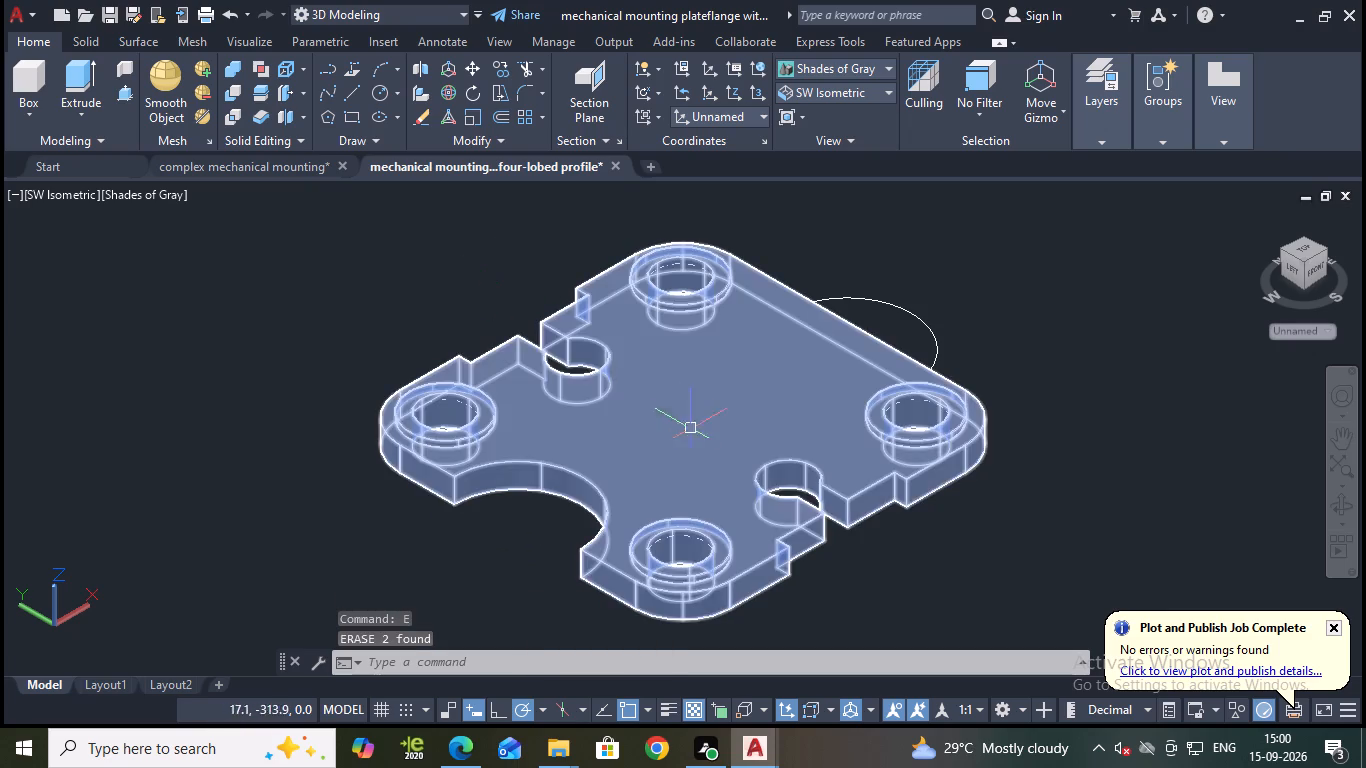
Presspull the half-circle inside the plate's right edge through the full thickness to cut the matching semicircular notch.
scroll(695, 439, down, 1)
shift+middle_drag(924, 474, 791, 468)
scroll(903, 475, up, 1)
shift+middle_drag(909, 474, 763, 369)
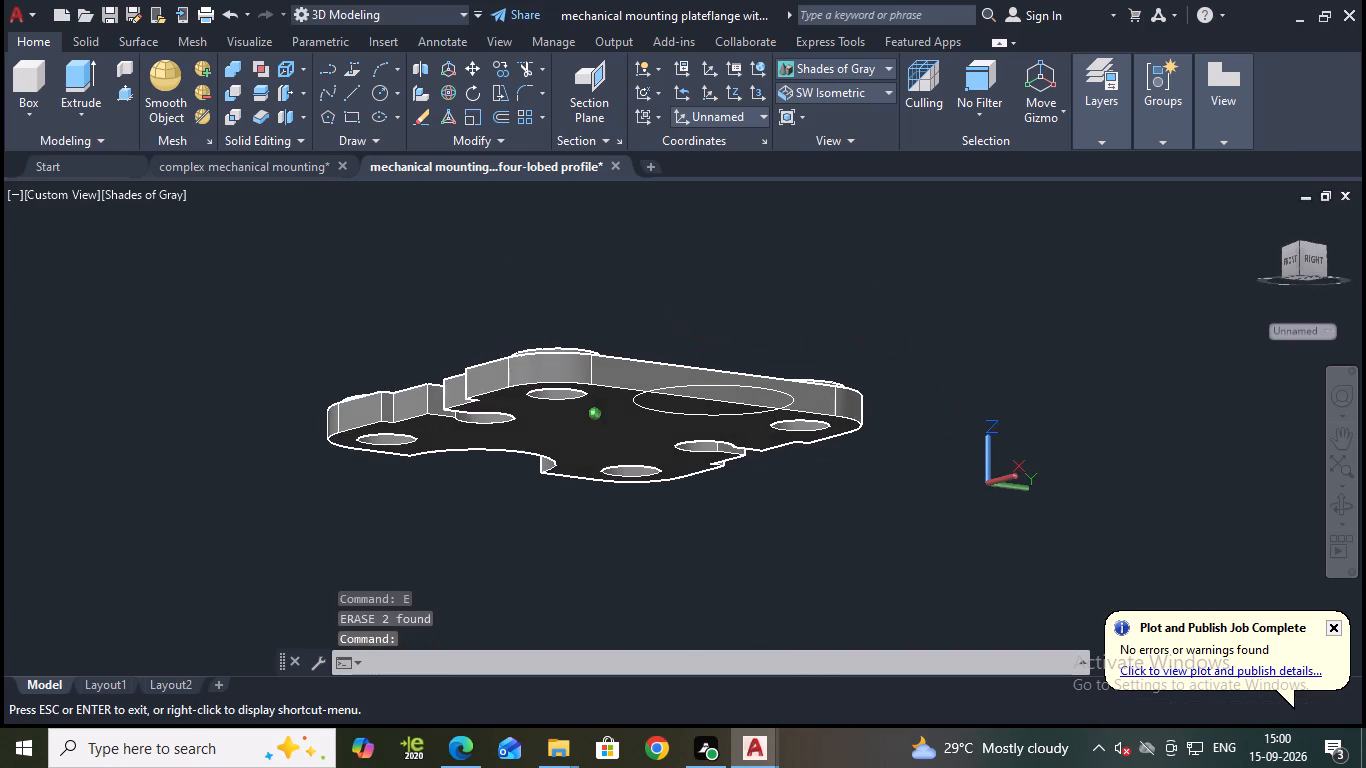
shift+middle_drag(763, 369, 765, 369)
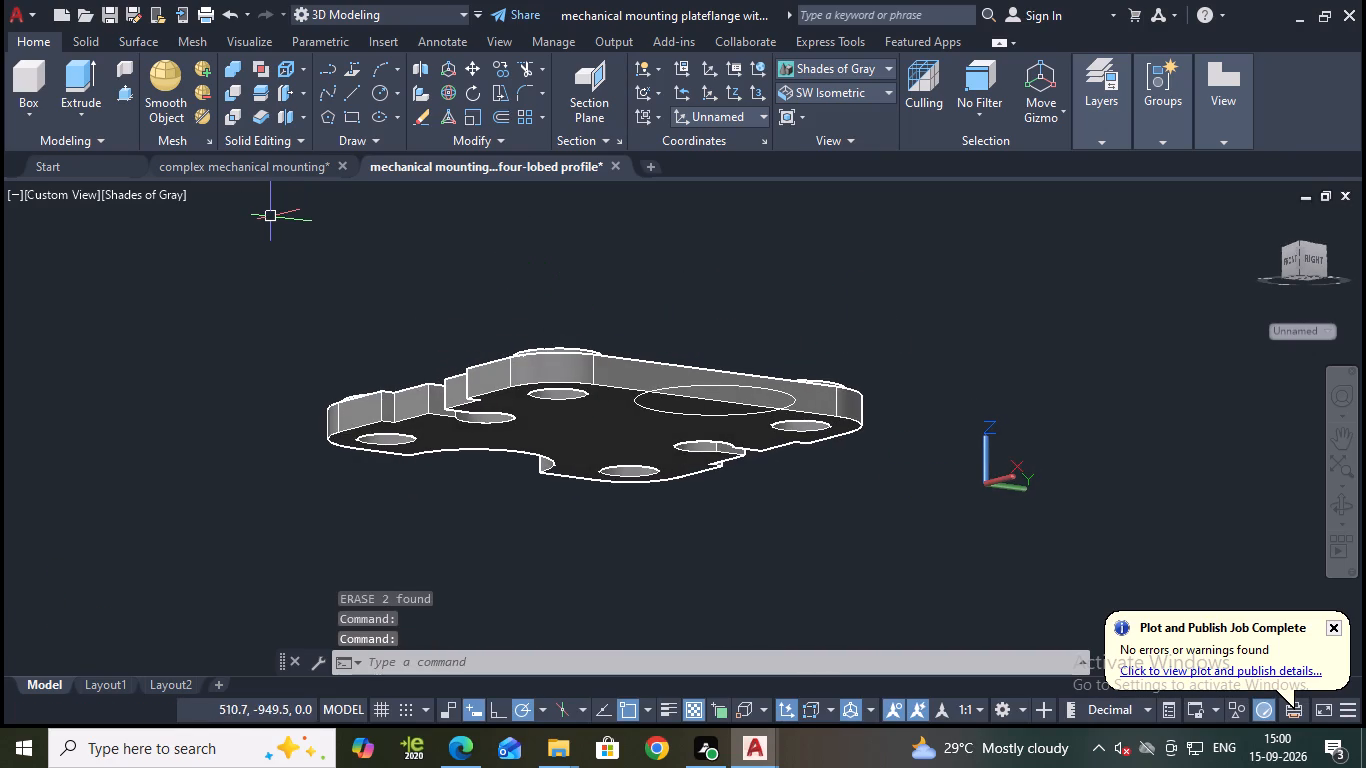
click(118, 89)
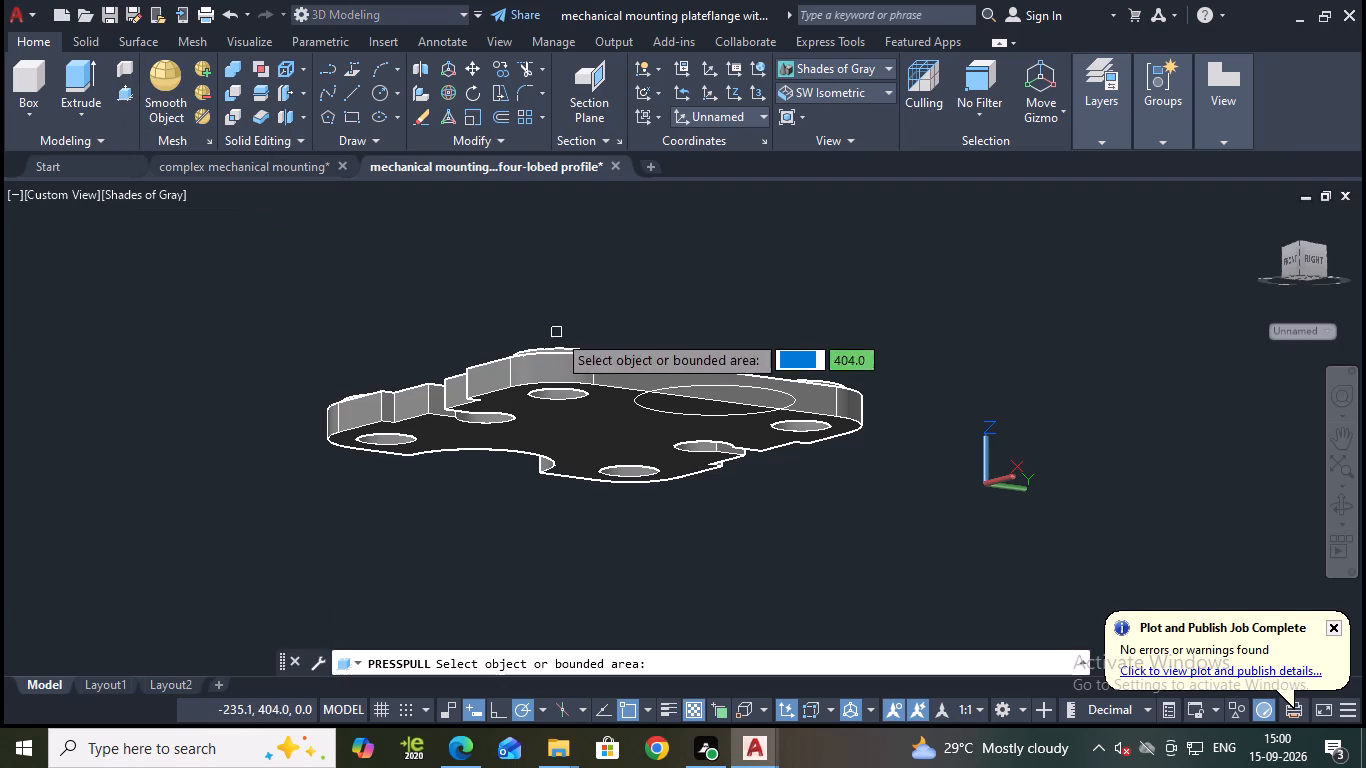
click(706, 401)
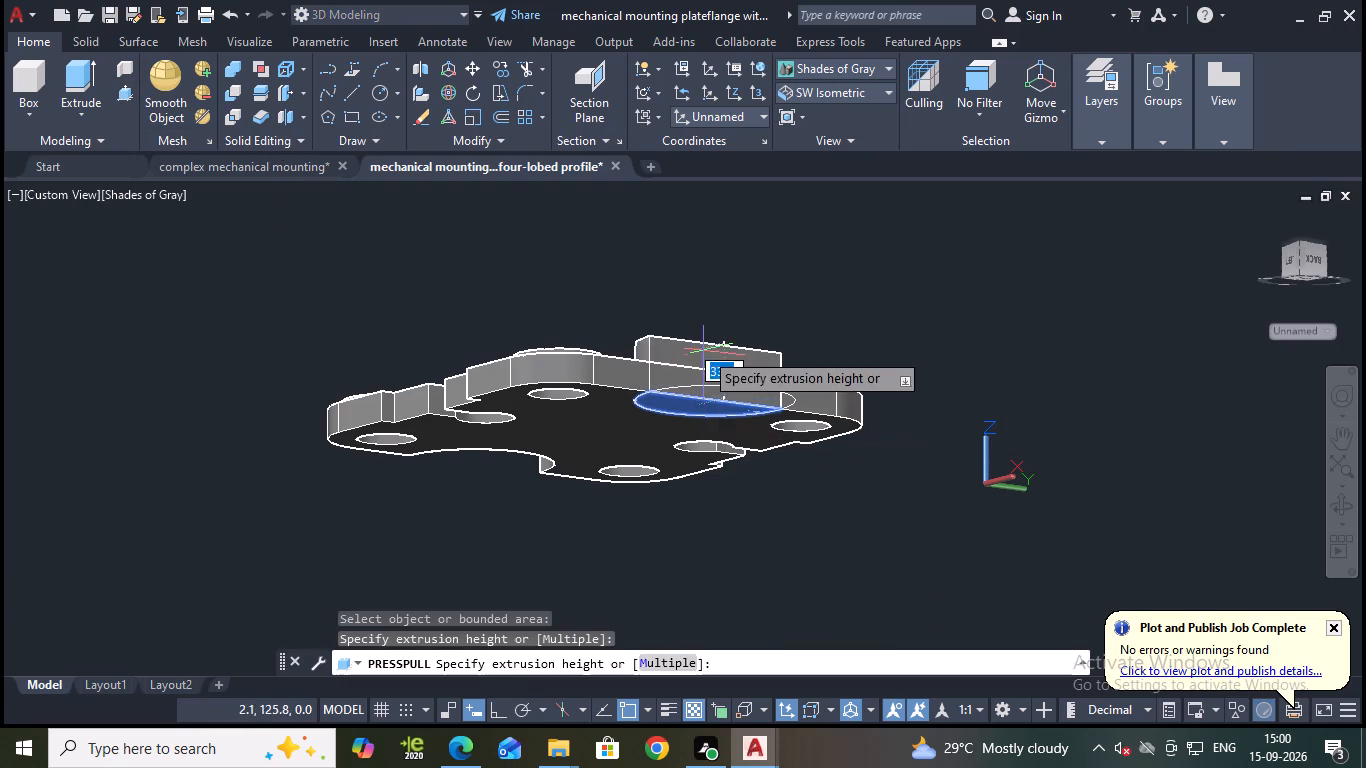
click(704, 351)
key(Escape)
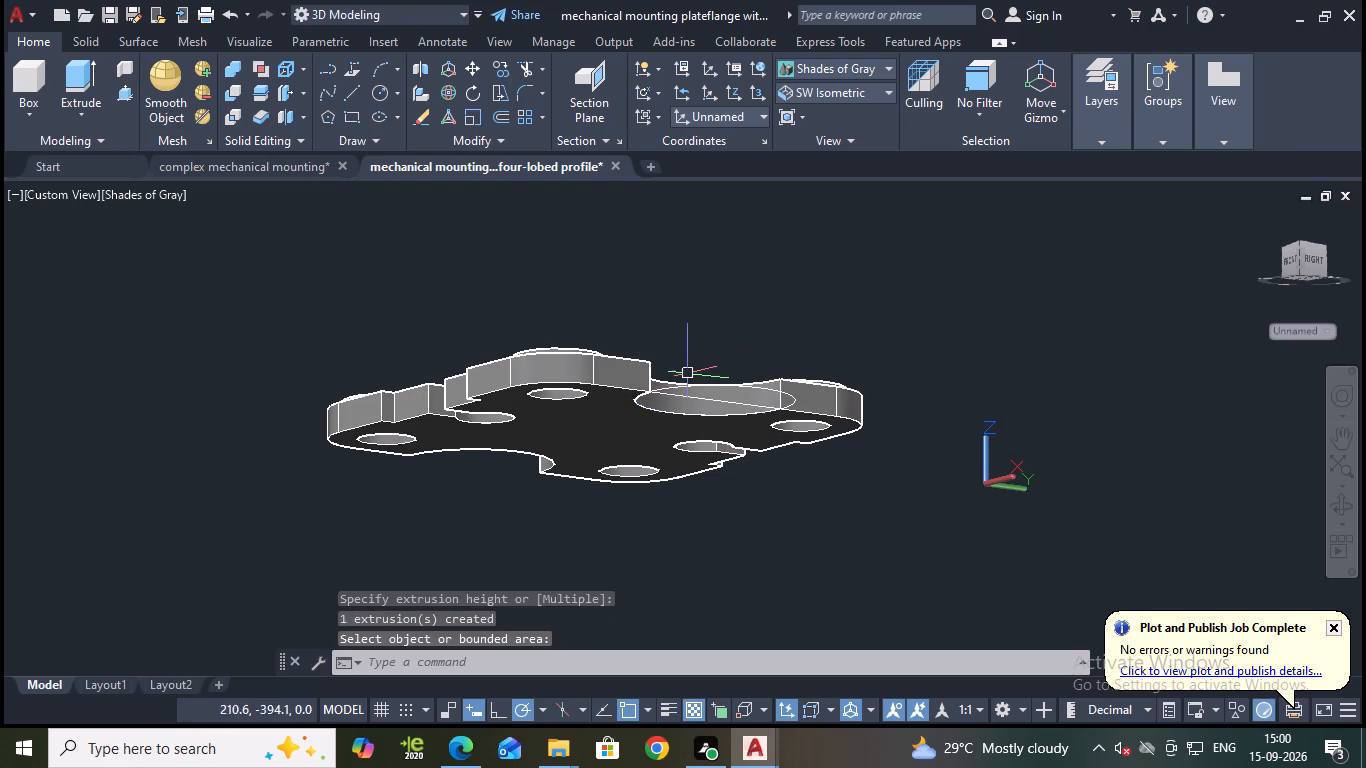
Erase the leftover 54 mm radius circle and the straight outline line at the plate's right edge.
shift+middle_drag(587, 221, 686, 332)
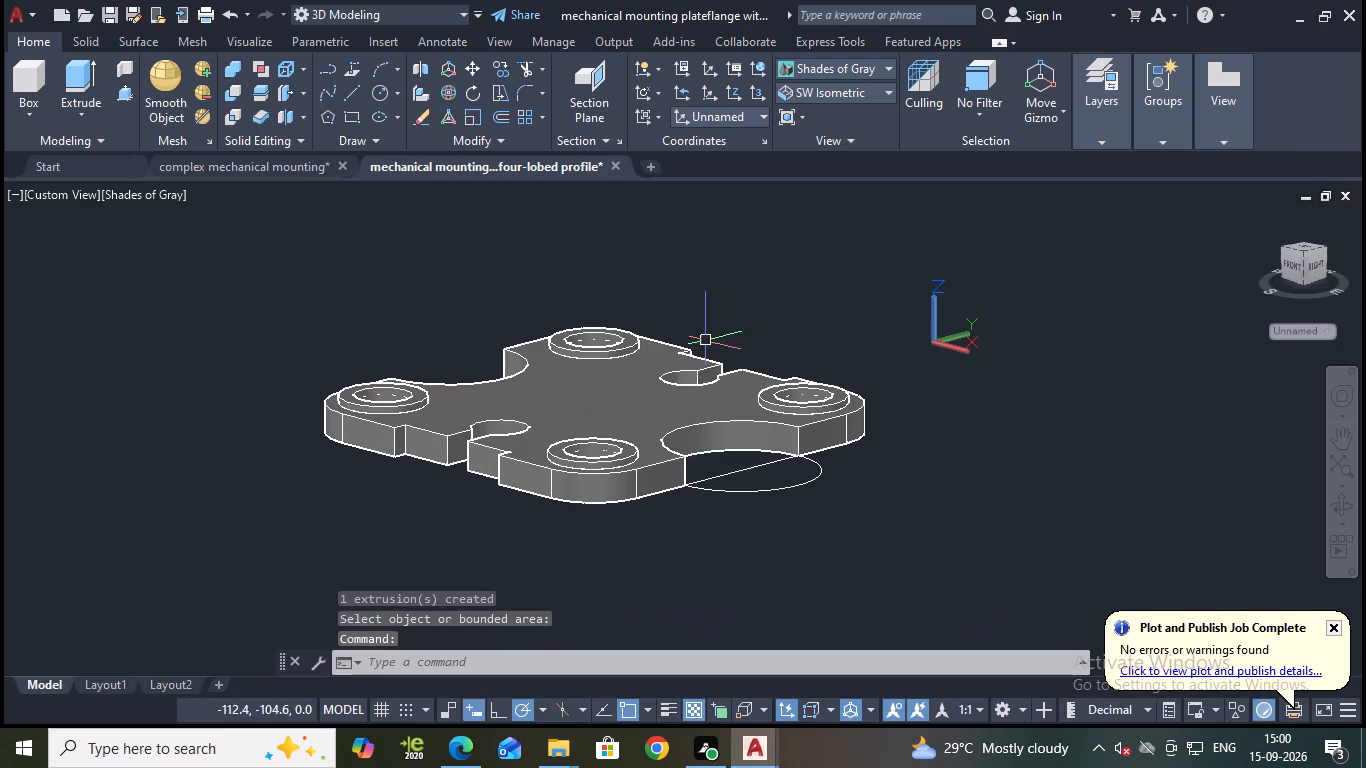
click(760, 495)
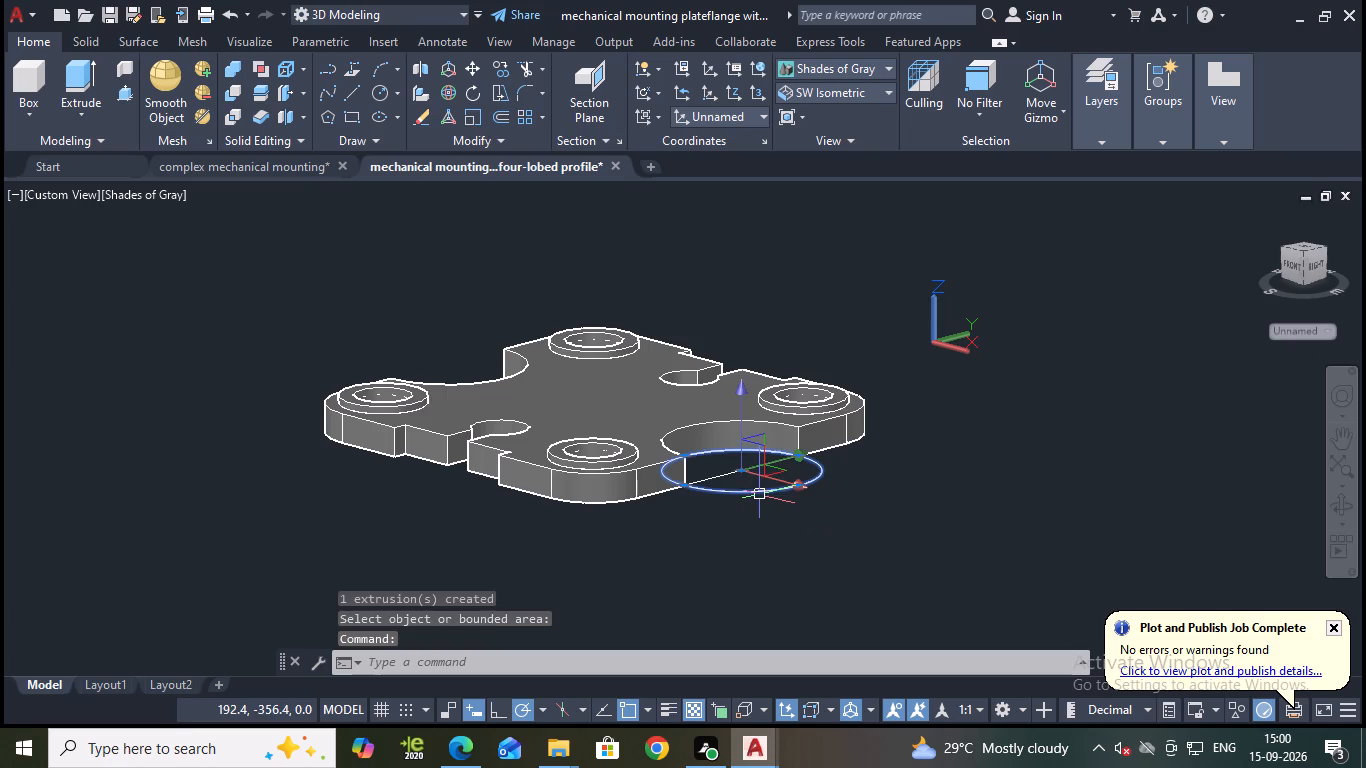
click(717, 477)
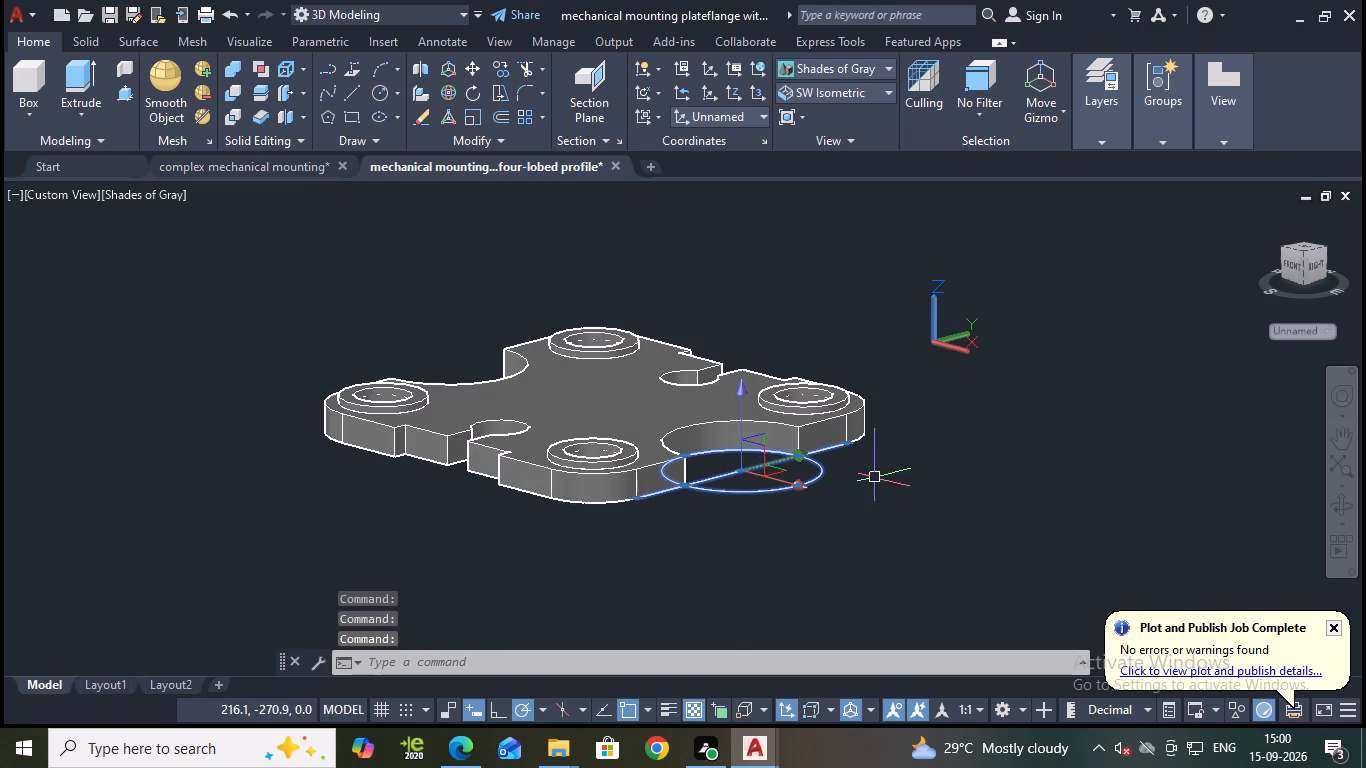
key(e)
key(Return)
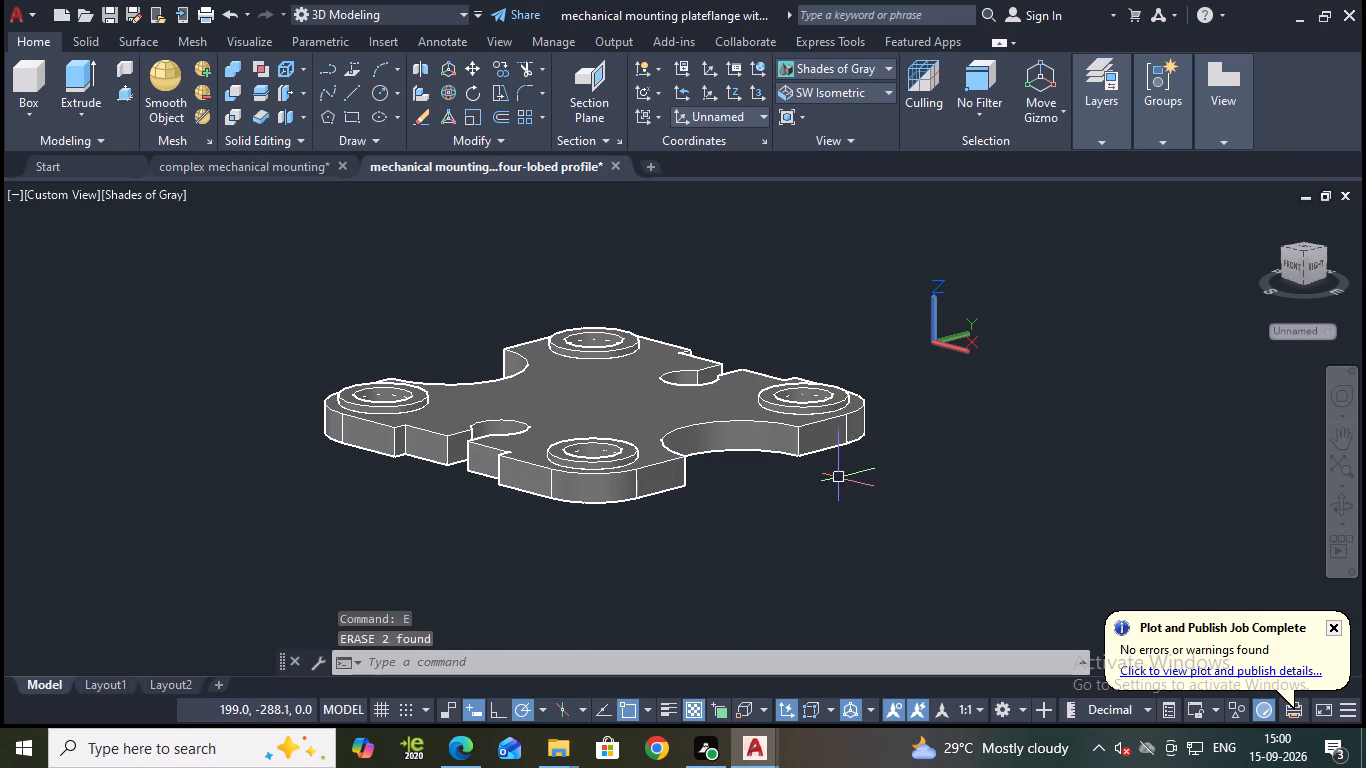
Examine the plate from several angles, checking the side notches, keyhole slots and raised corner rings.
scroll(686, 517, down, 1)
shift+middle_drag(688, 516, 733, 536)
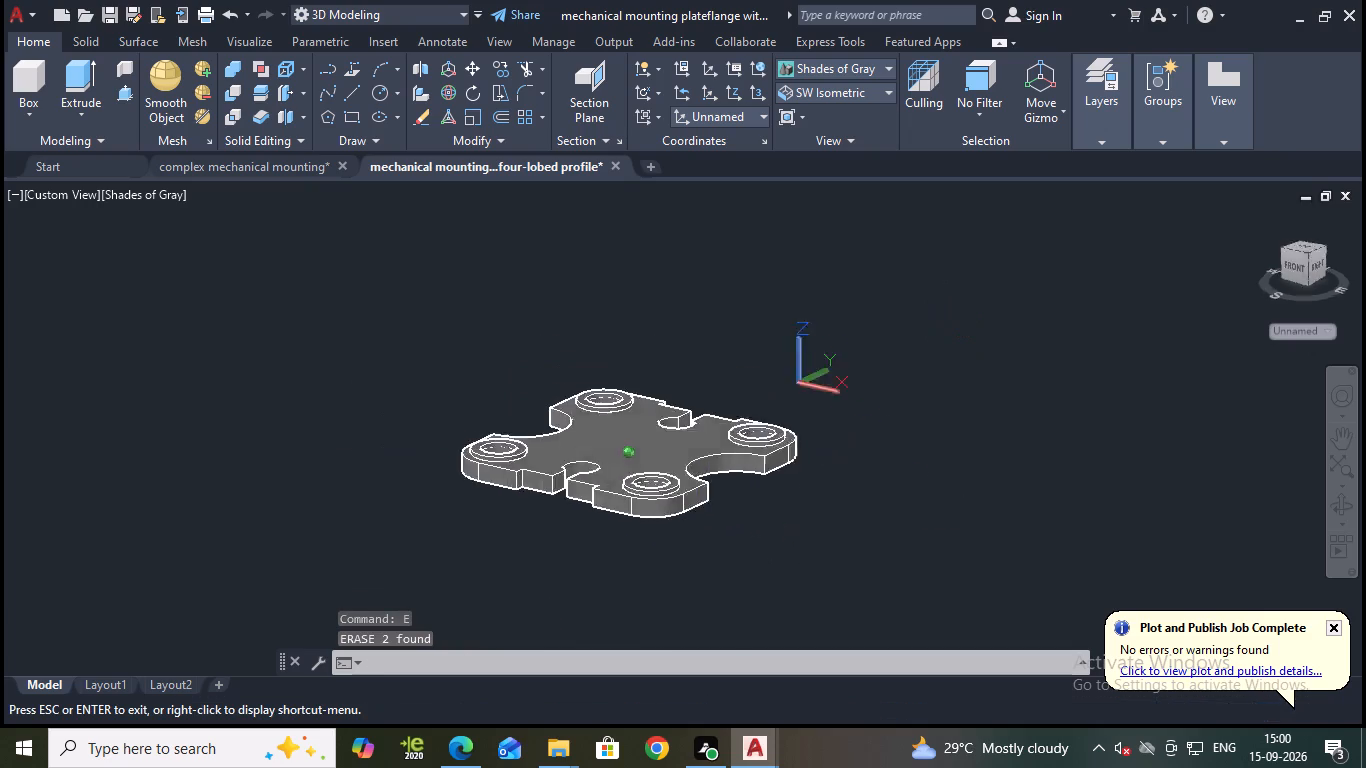
shift+middle_drag(733, 536, 816, 647)
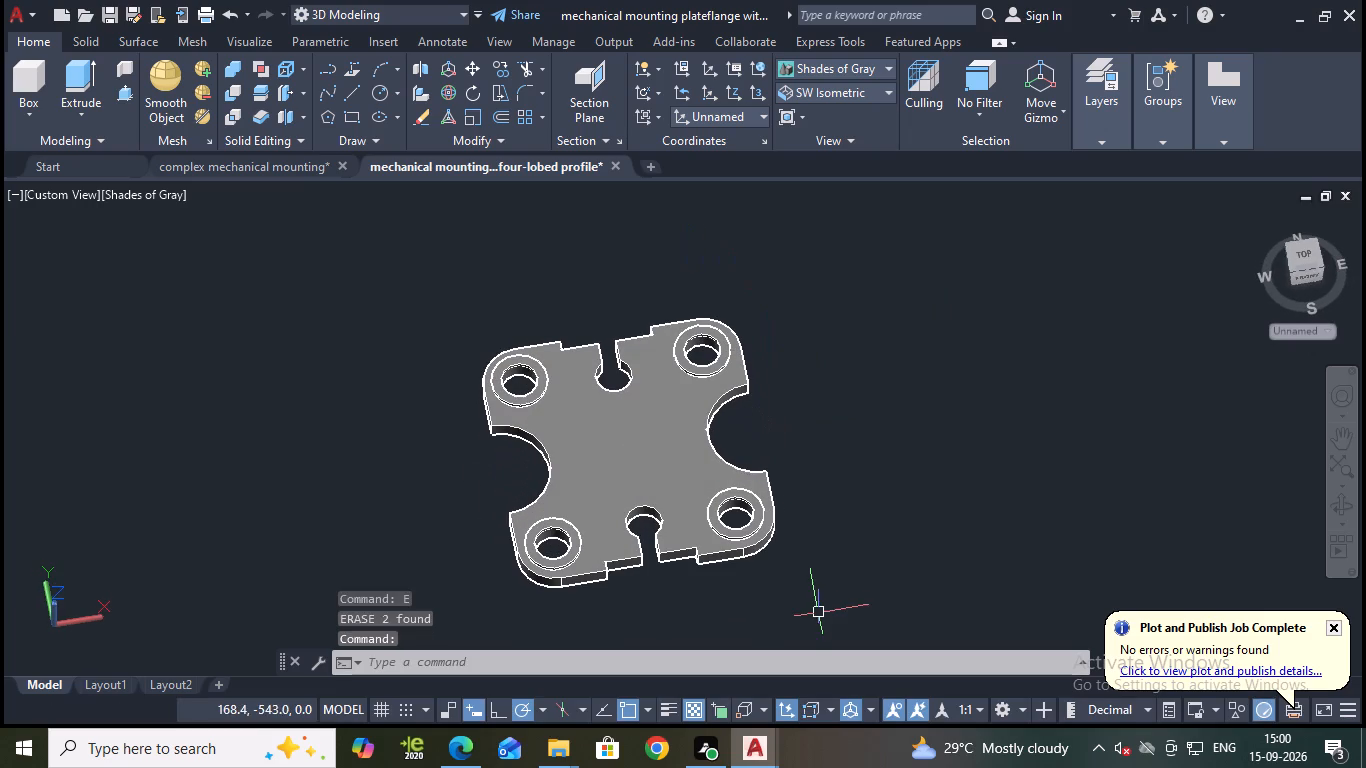
scroll(812, 543, up, 1)
shift+middle_drag(812, 536, 725, 462)
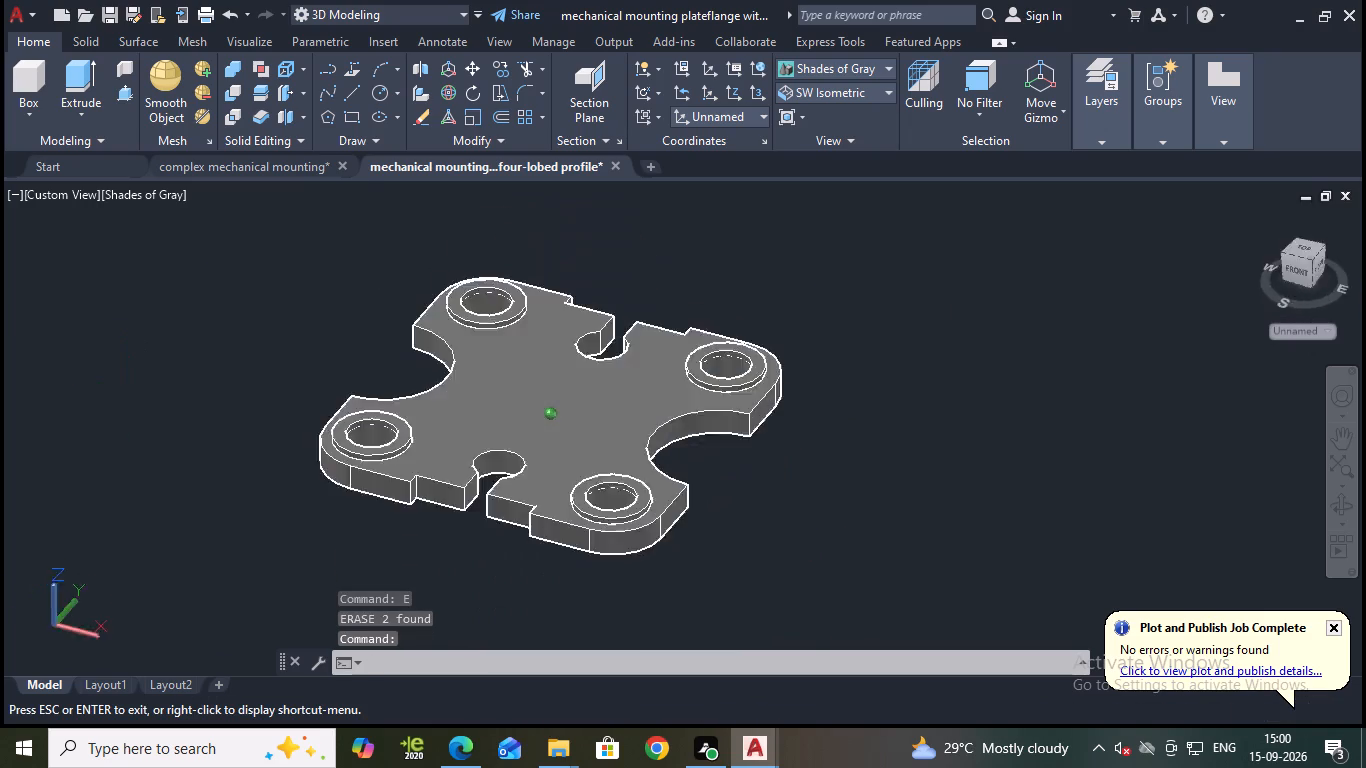
shift+middle_drag(725, 462, 794, 488)
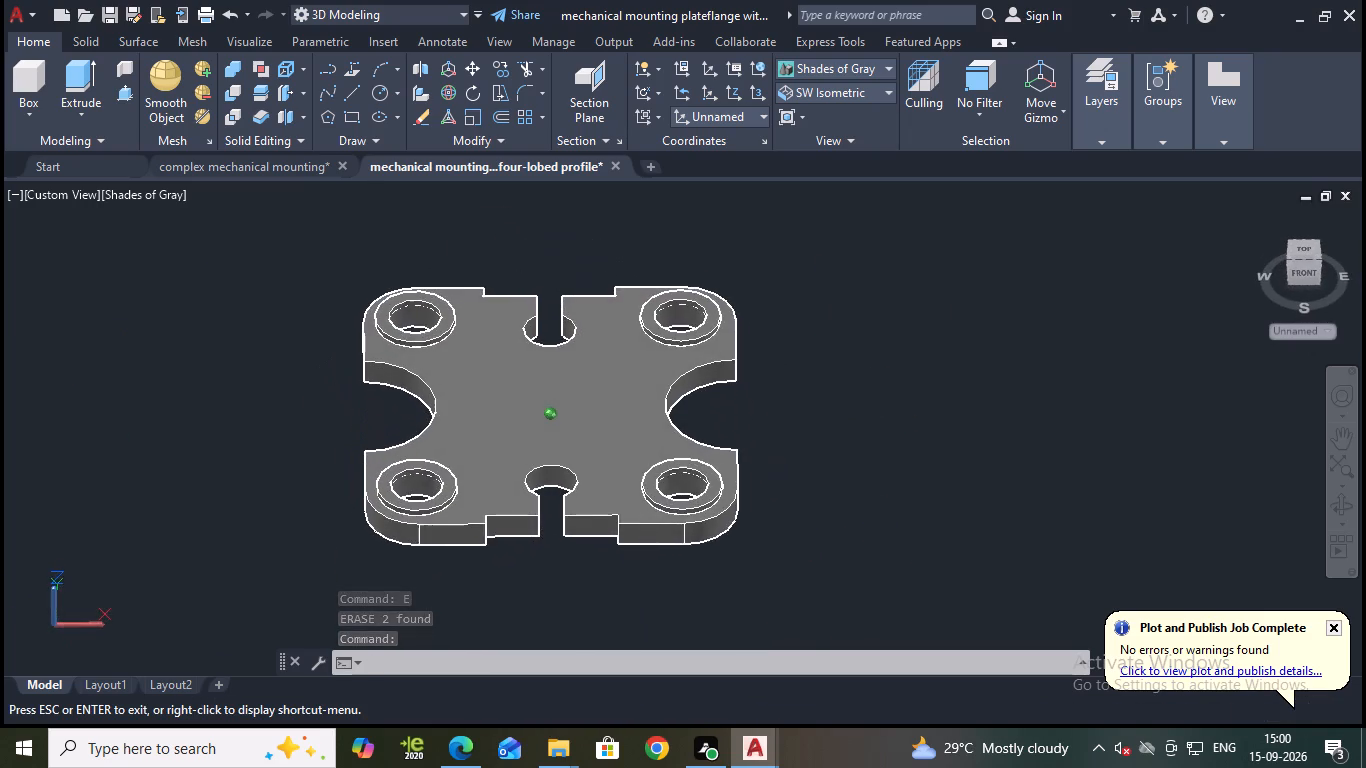
shift+middle_drag(794, 488, 794, 491)
scroll(752, 427, up, 1)
middle_drag(751, 429, 1007, 255)
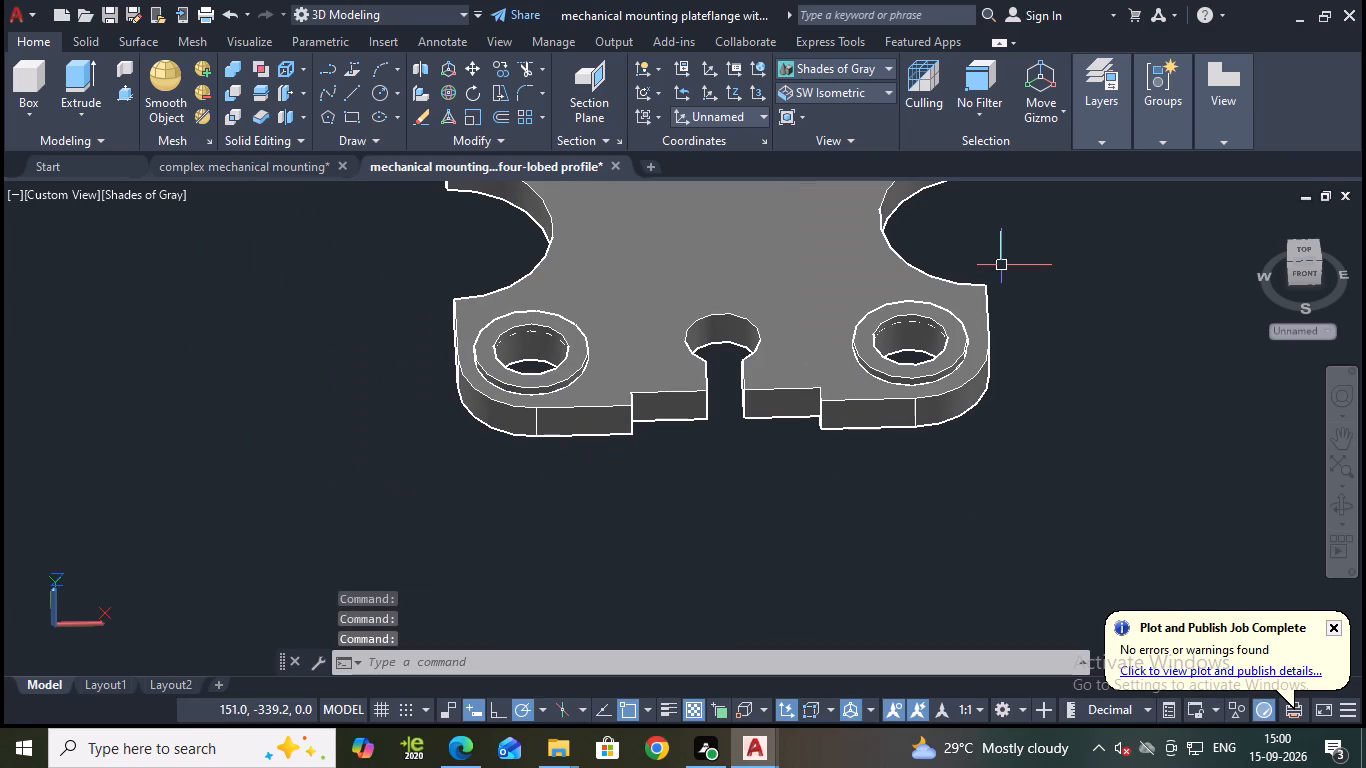
Save the drawing.
key(ctrl+s)
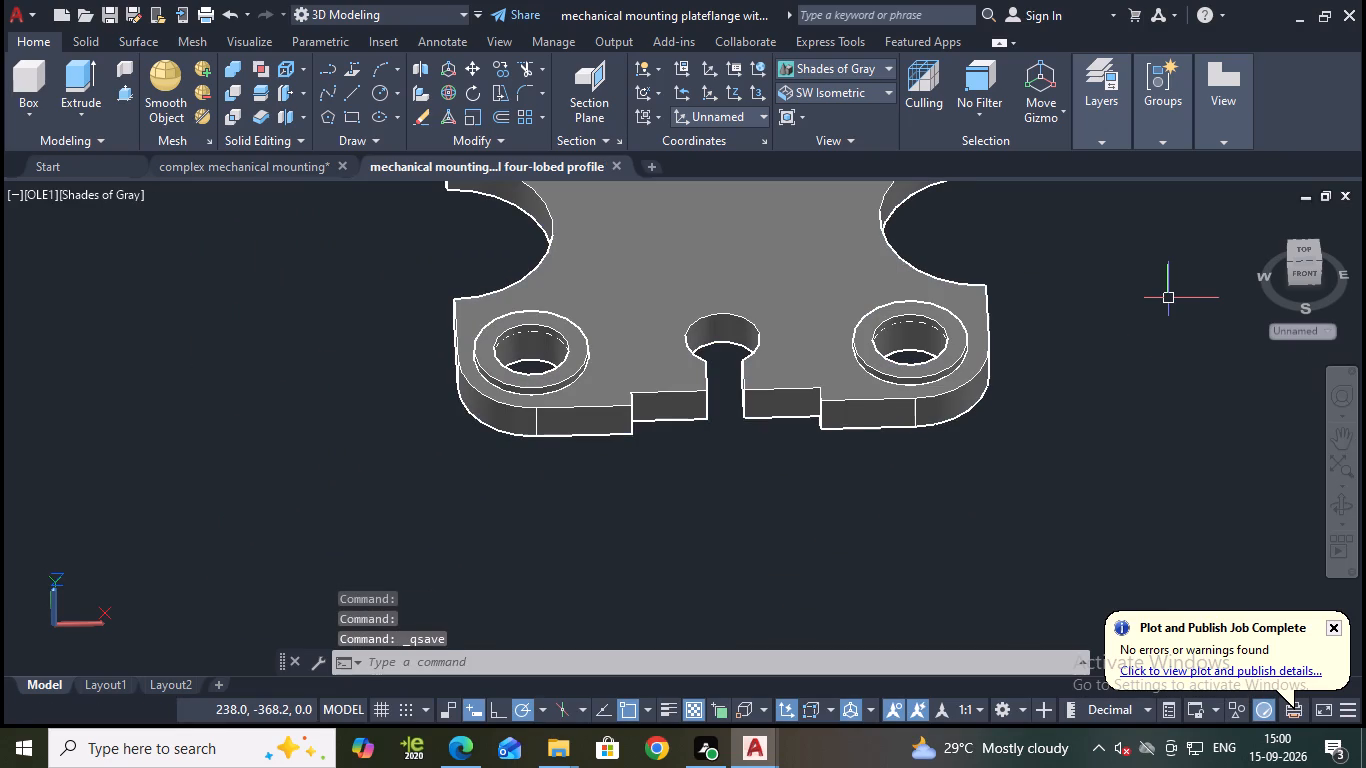
Color the plate's large top and bottom faces green, using index color 90.
scroll(1153, 313, down, 1)
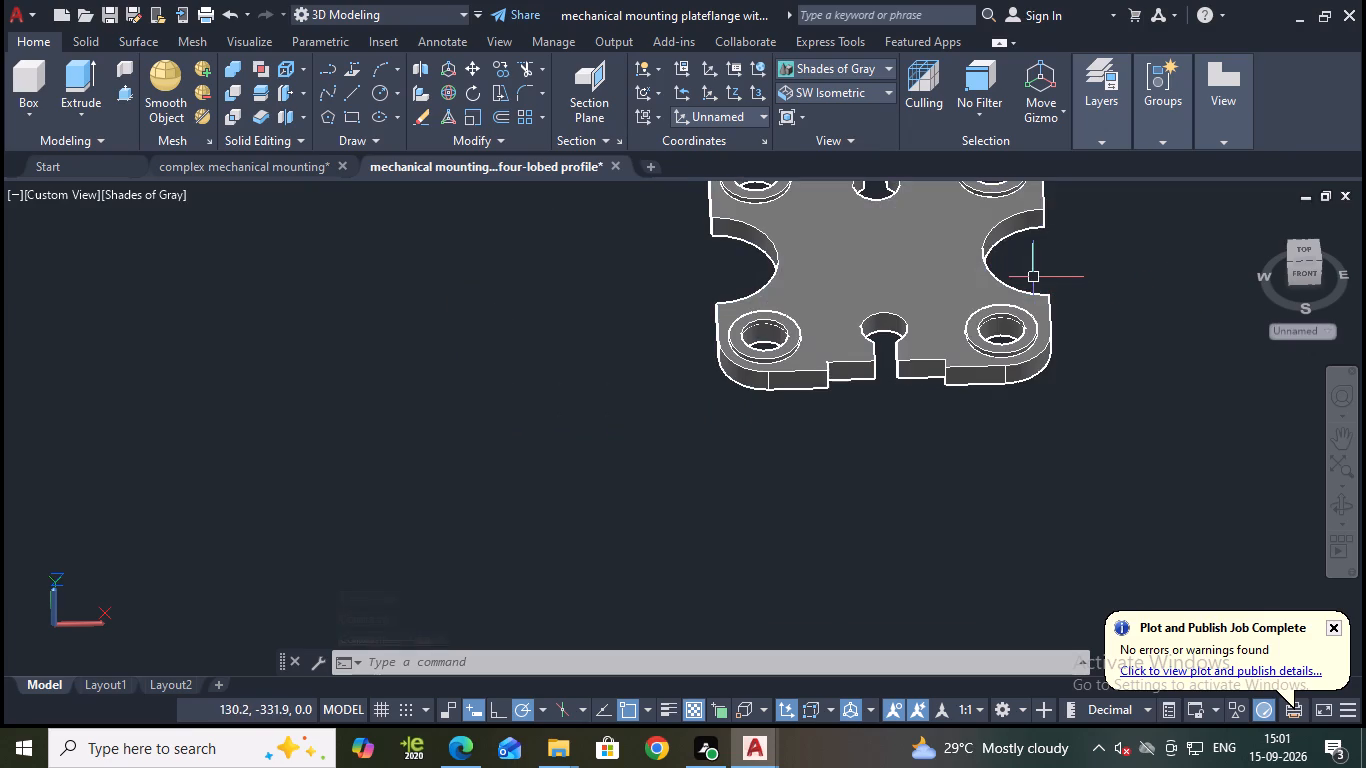
middle_drag(1035, 278, 1003, 288)
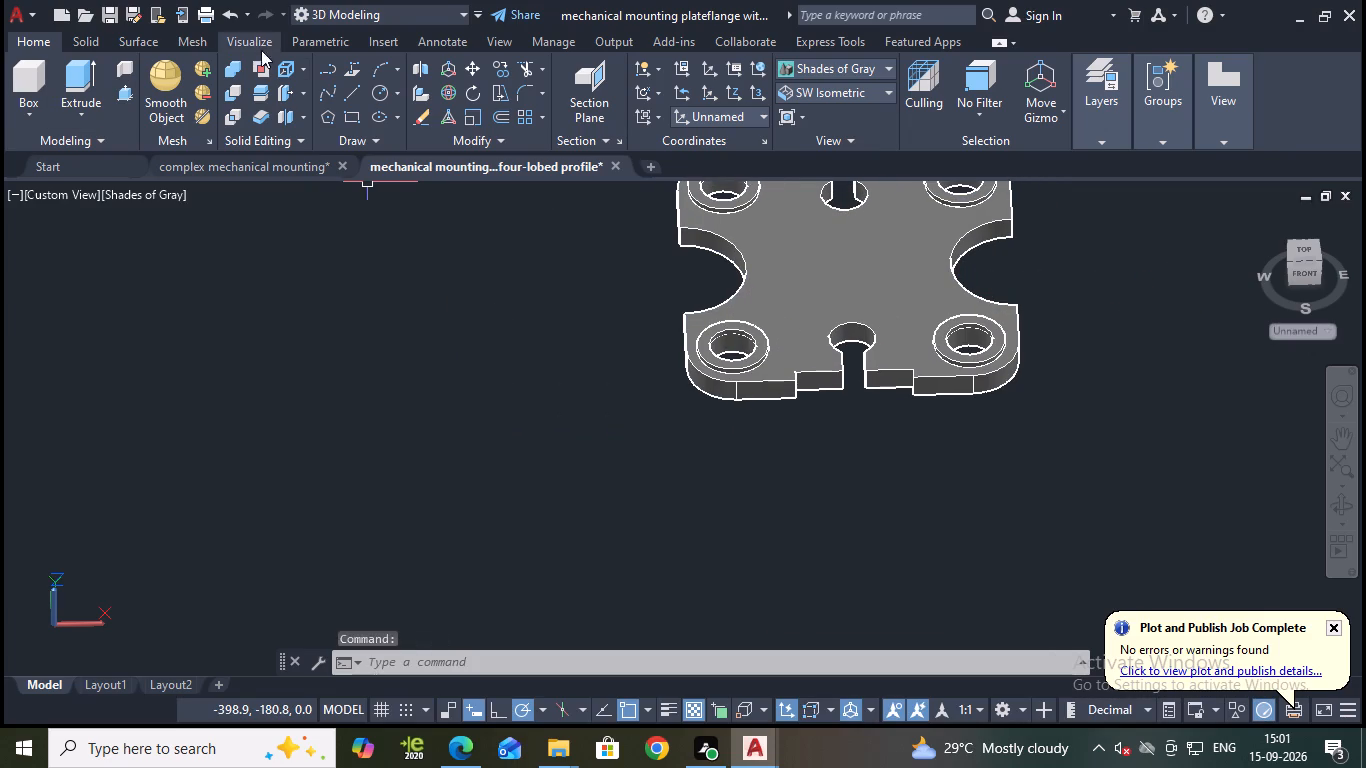
click(301, 94)
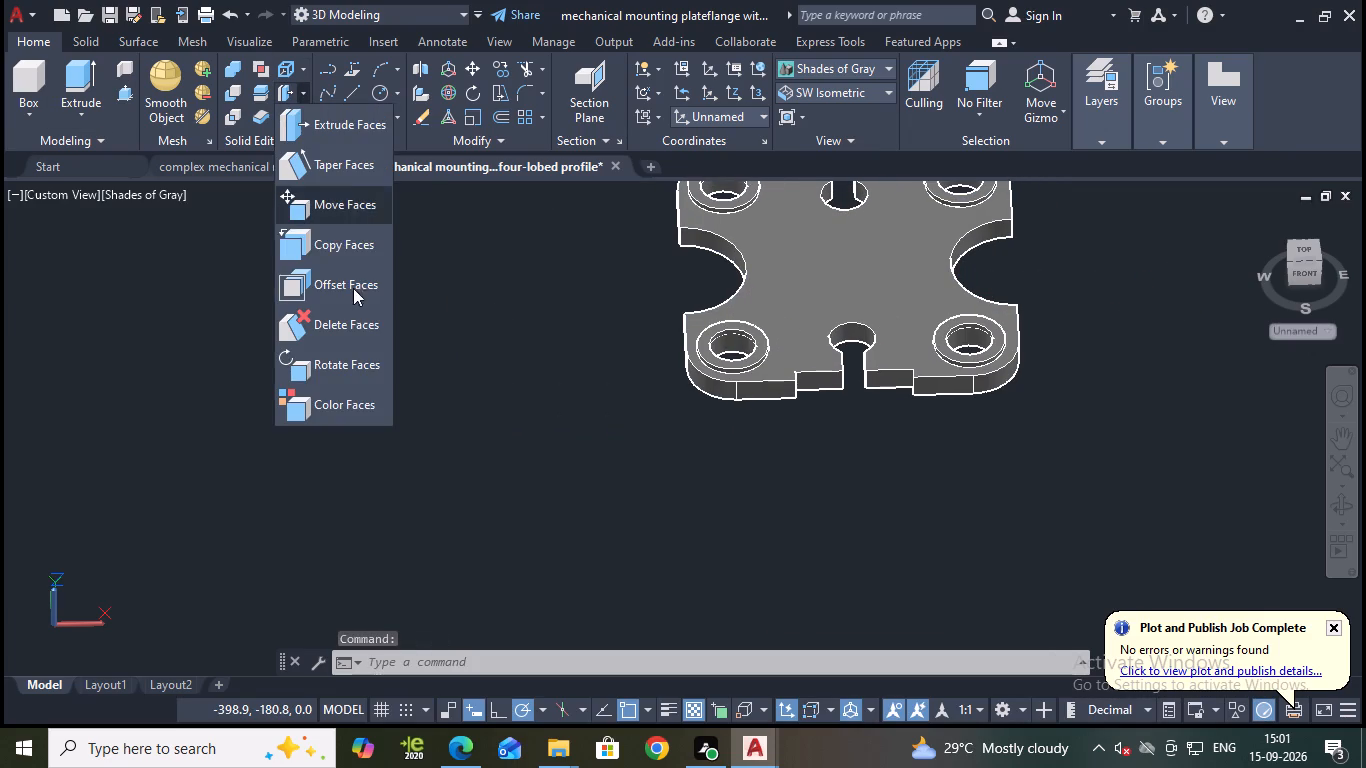
click(304, 406)
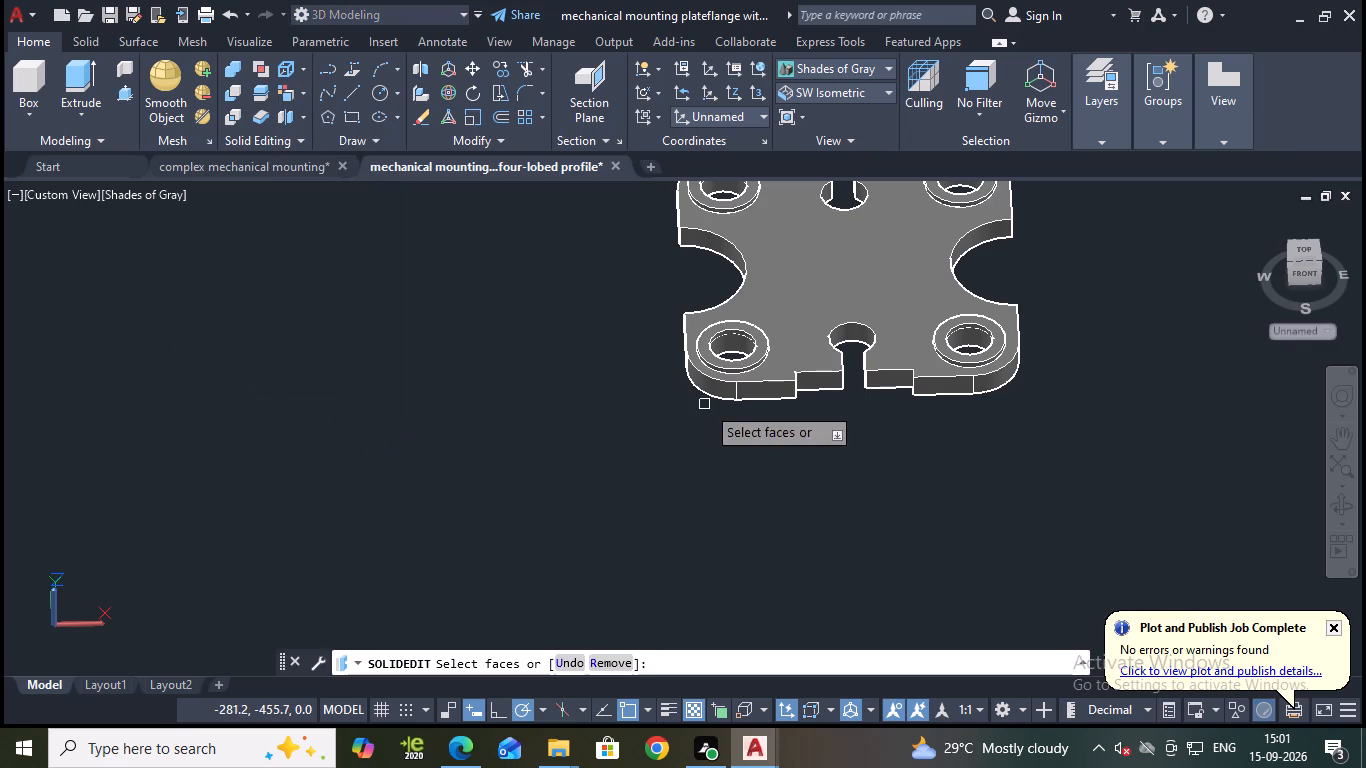
click(808, 253)
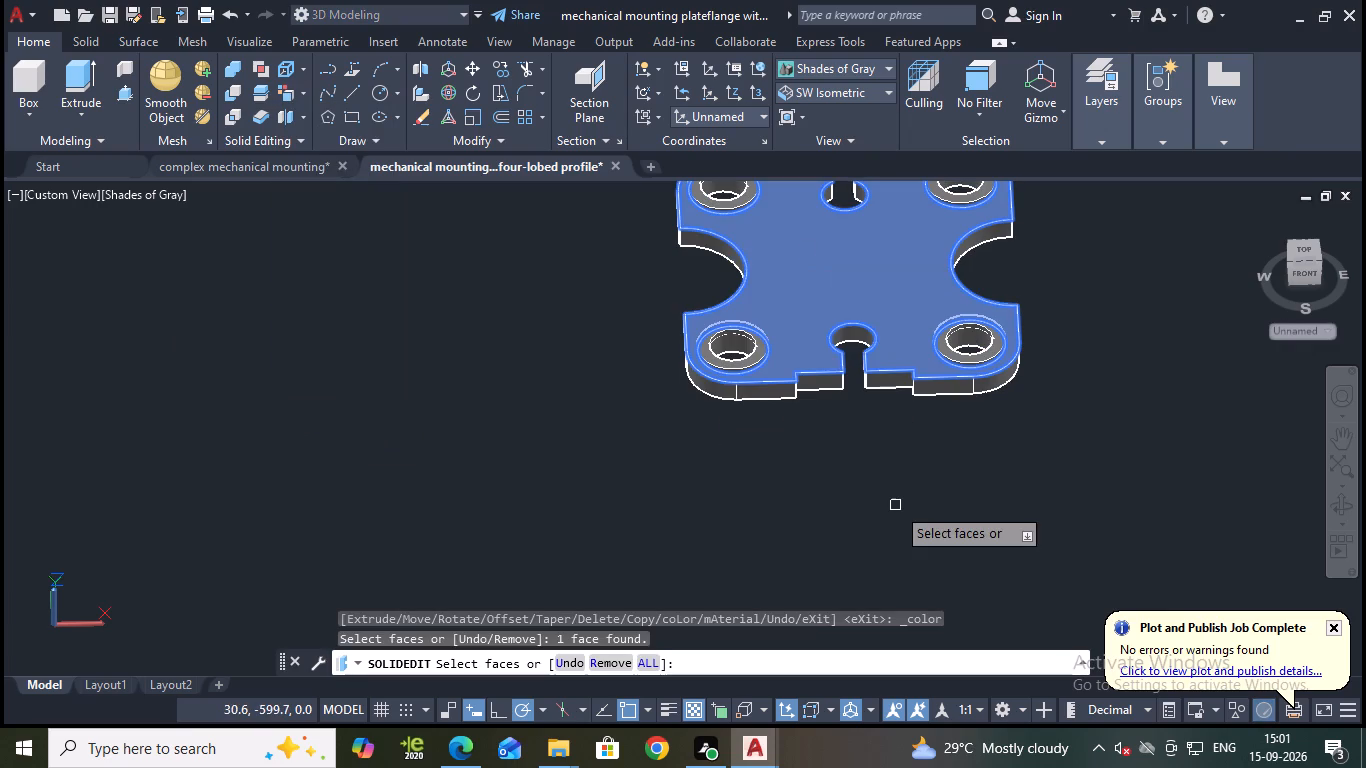
shift+middle_drag(923, 511, 897, 337)
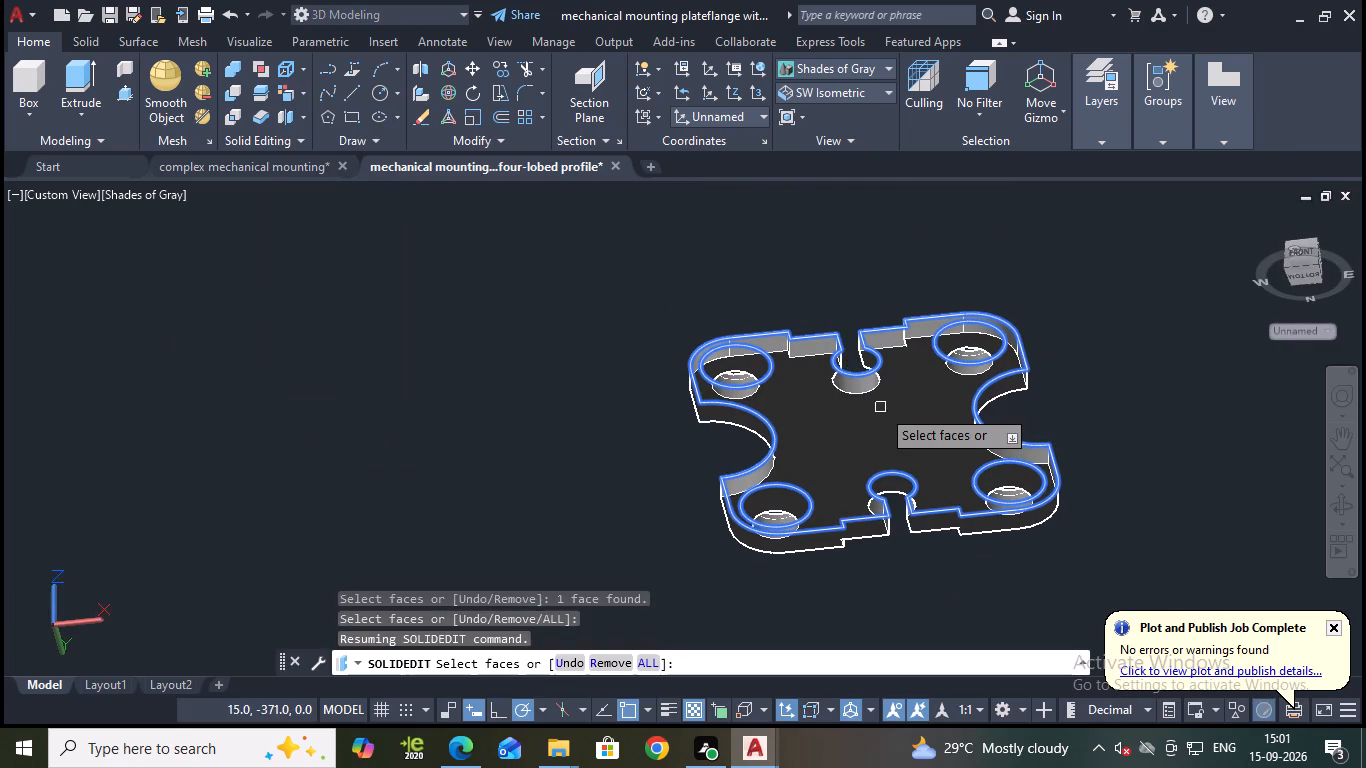
click(878, 413)
key(Return)
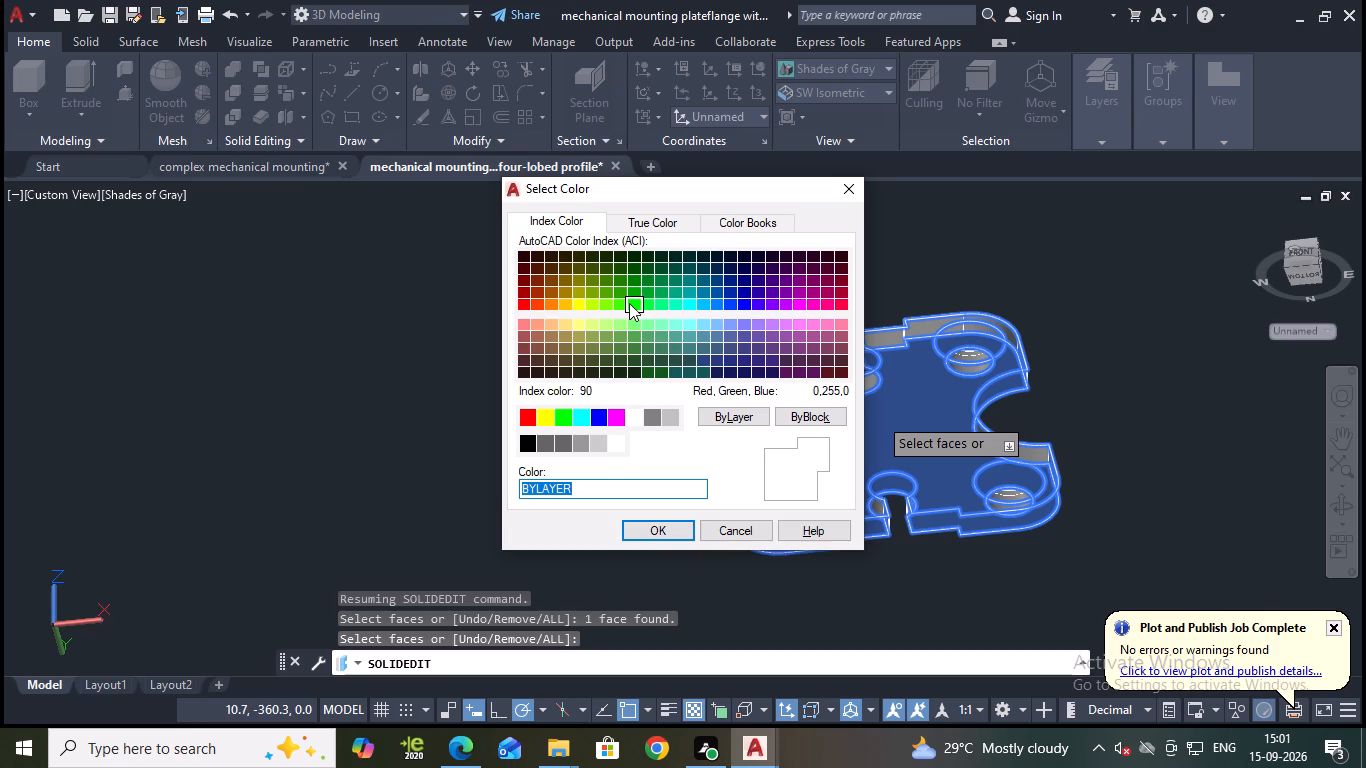
click(629, 303)
click(646, 526)
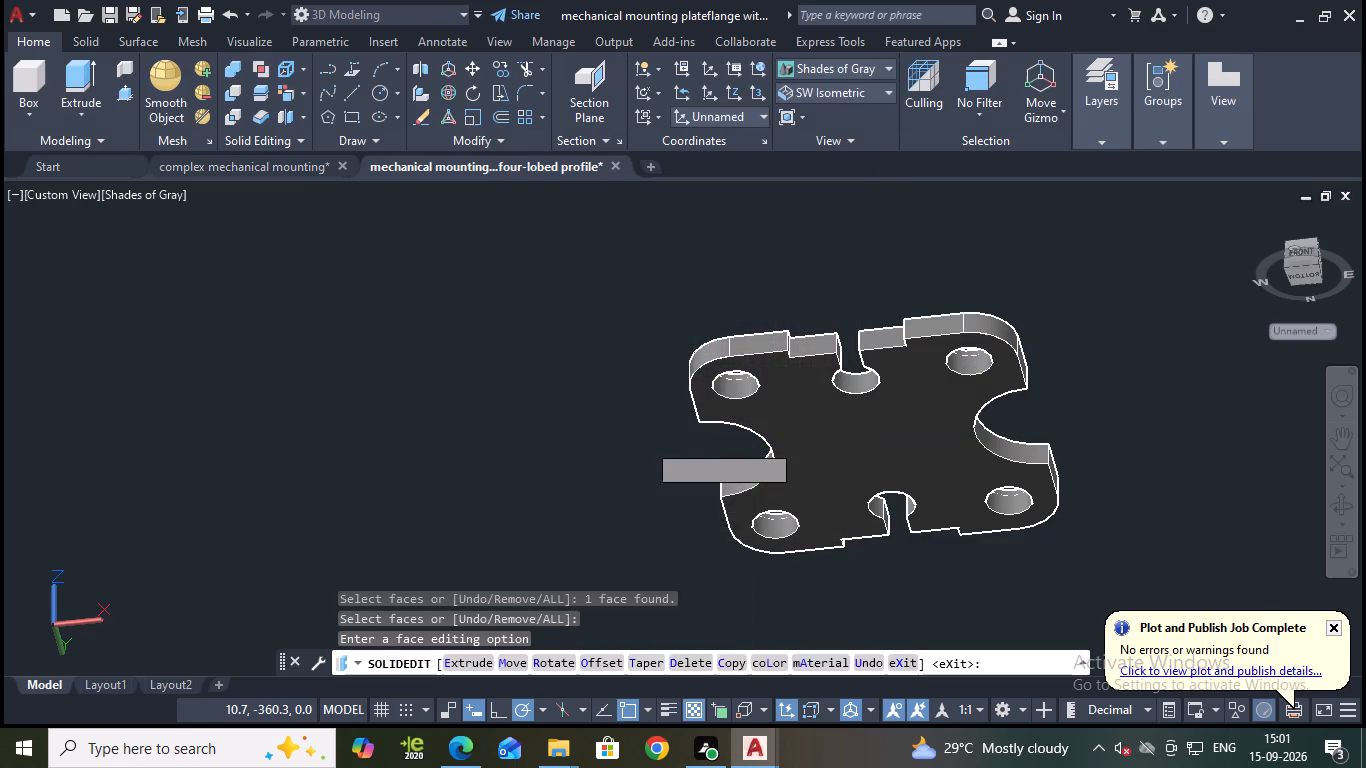
key(Return)
key(Return)
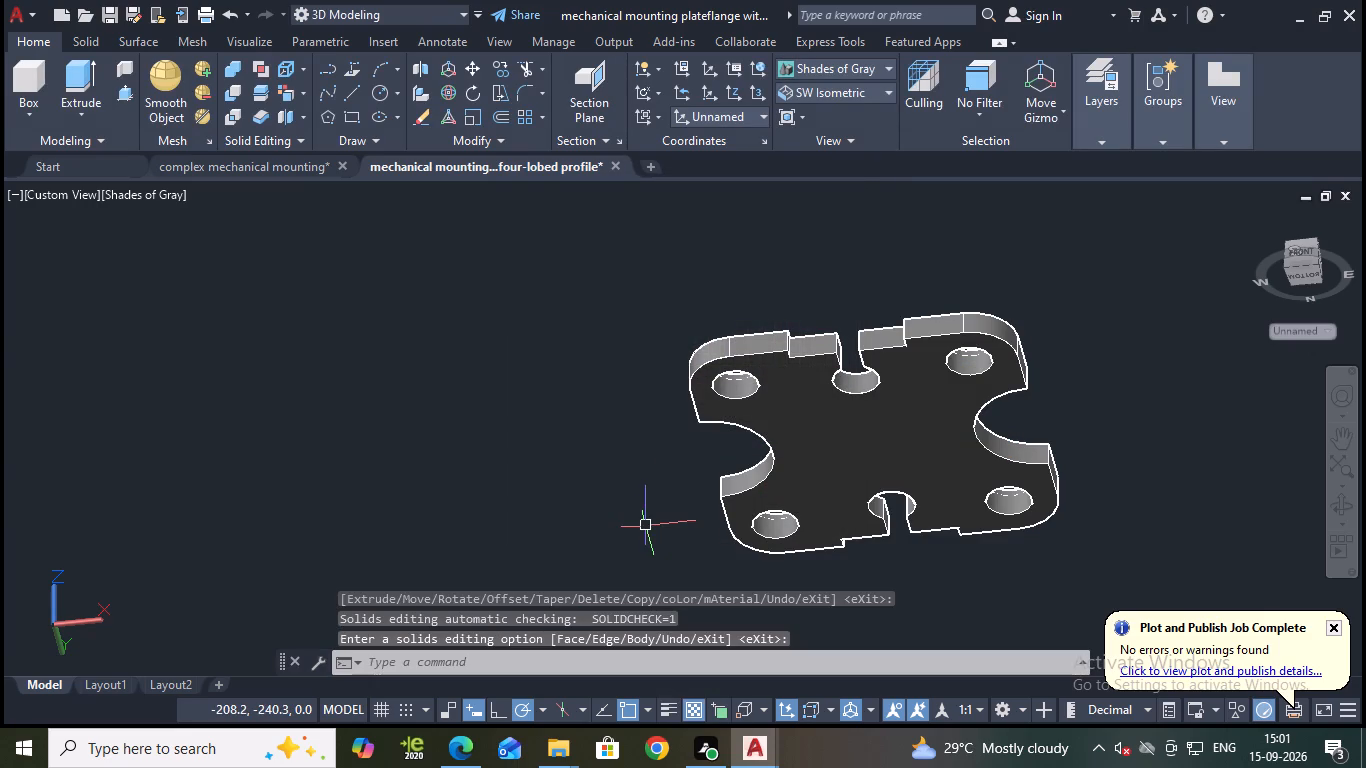
Set the viewport's visual style to Shaded with edges.
click(167, 203)
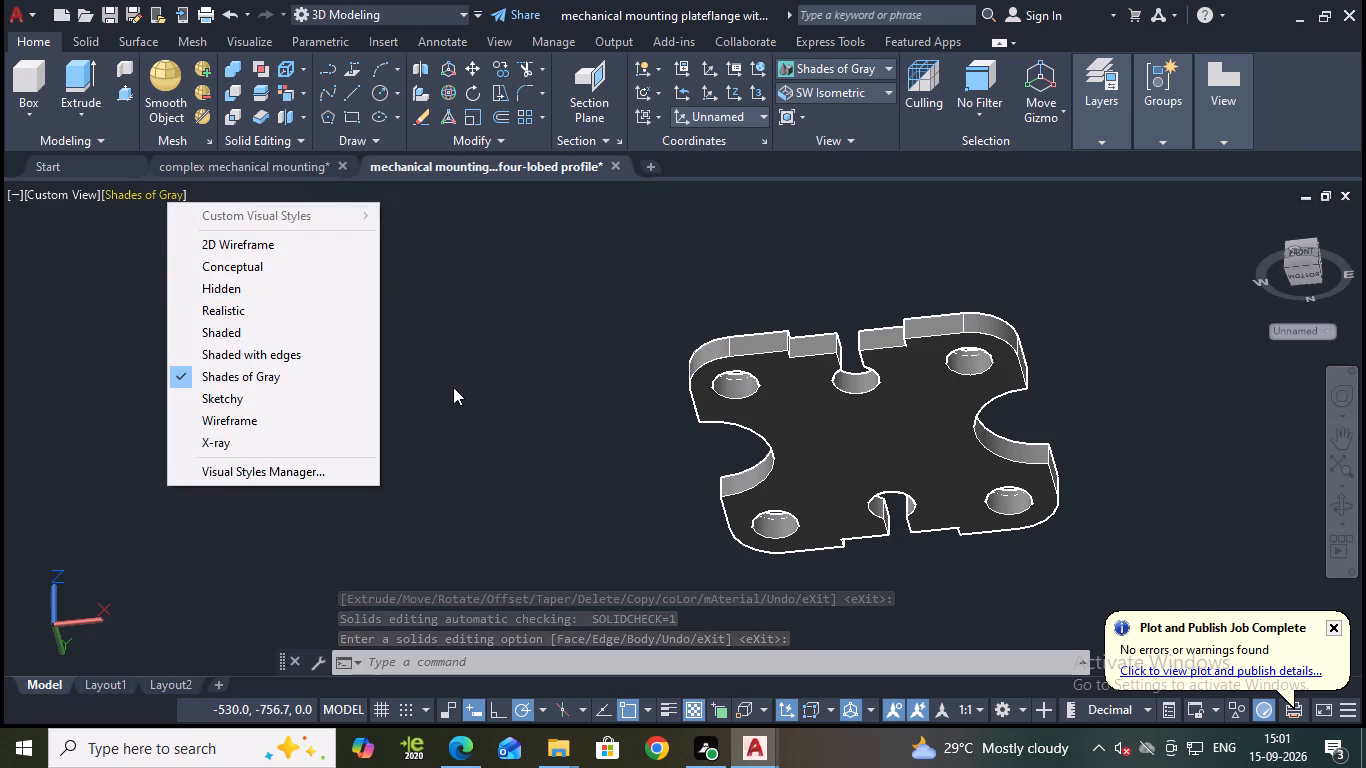
click(322, 361)
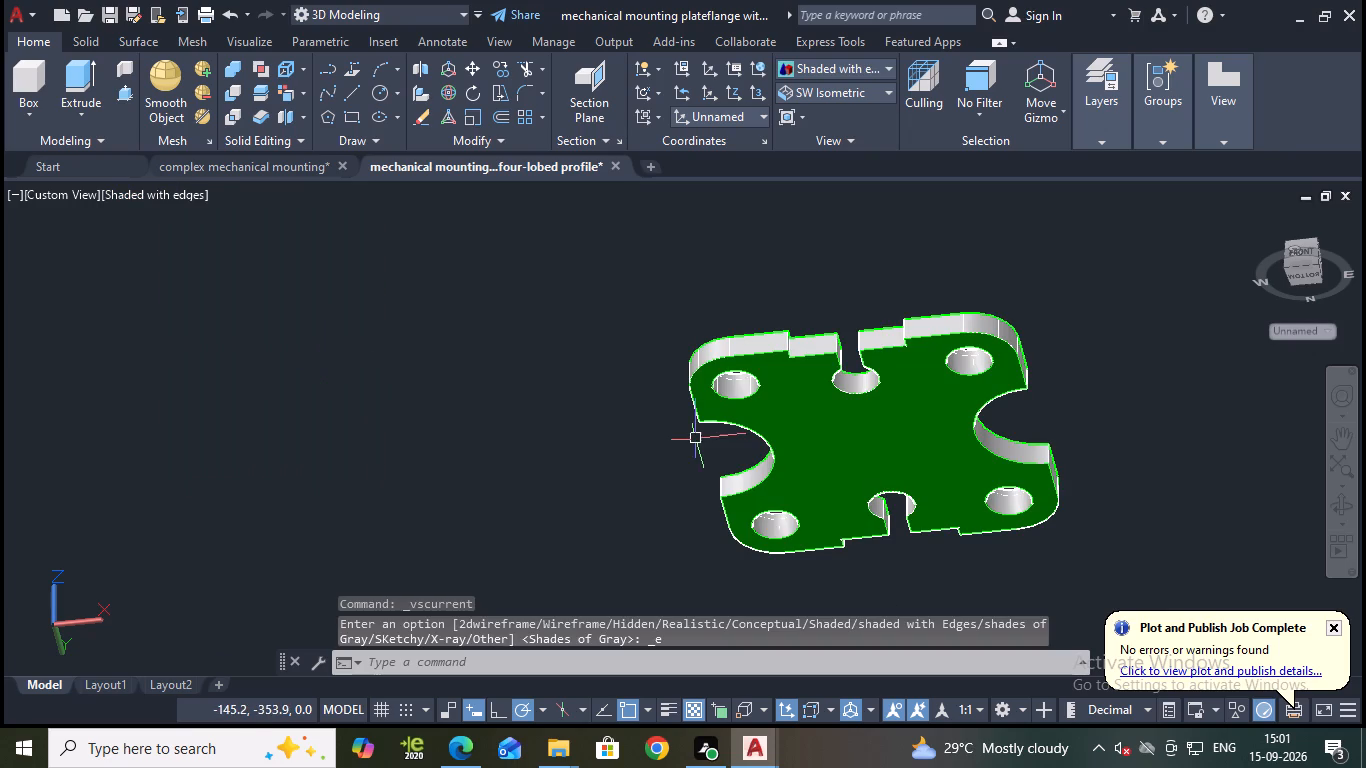
Color both side-notch walls and the inner walls of the four corner holes magenta, using index color 220.
shift+middle_drag(772, 289, 731, 544)
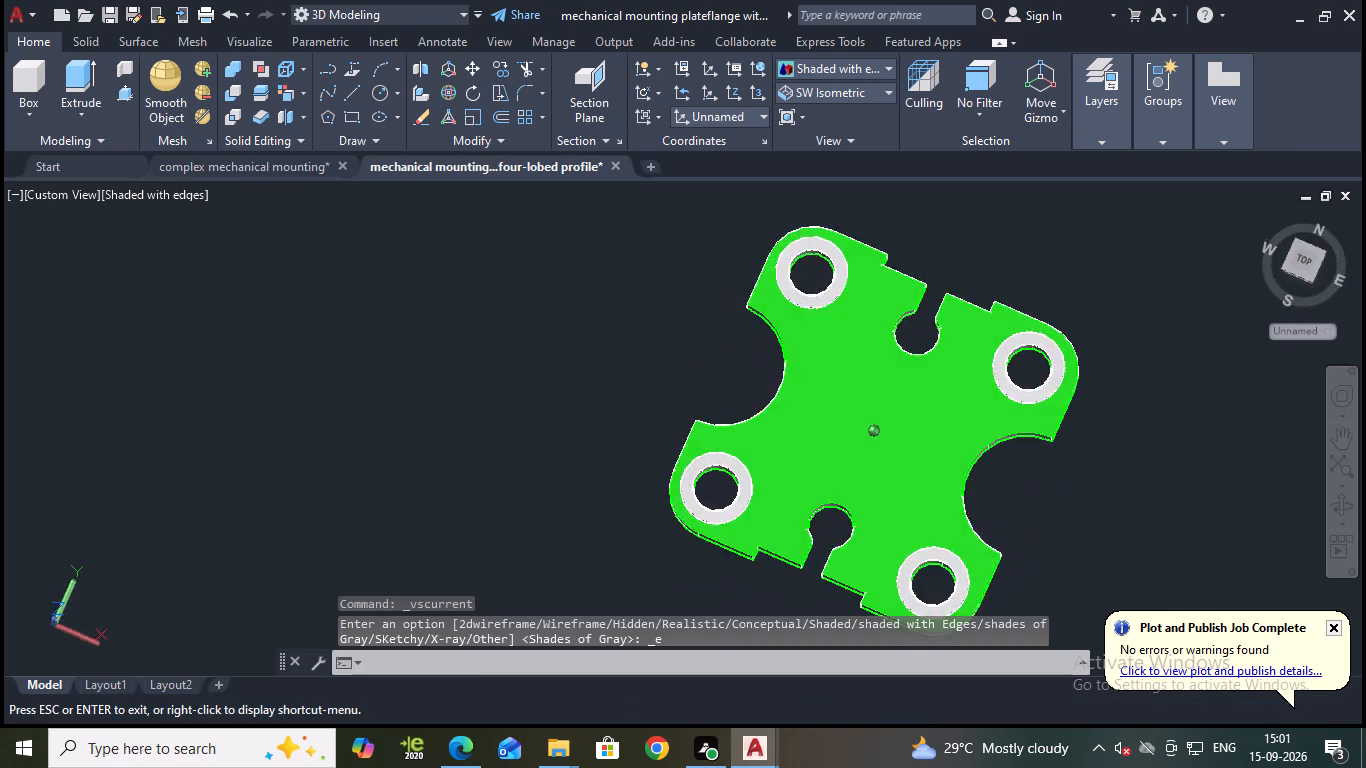
shift+middle_drag(731, 544, 888, 448)
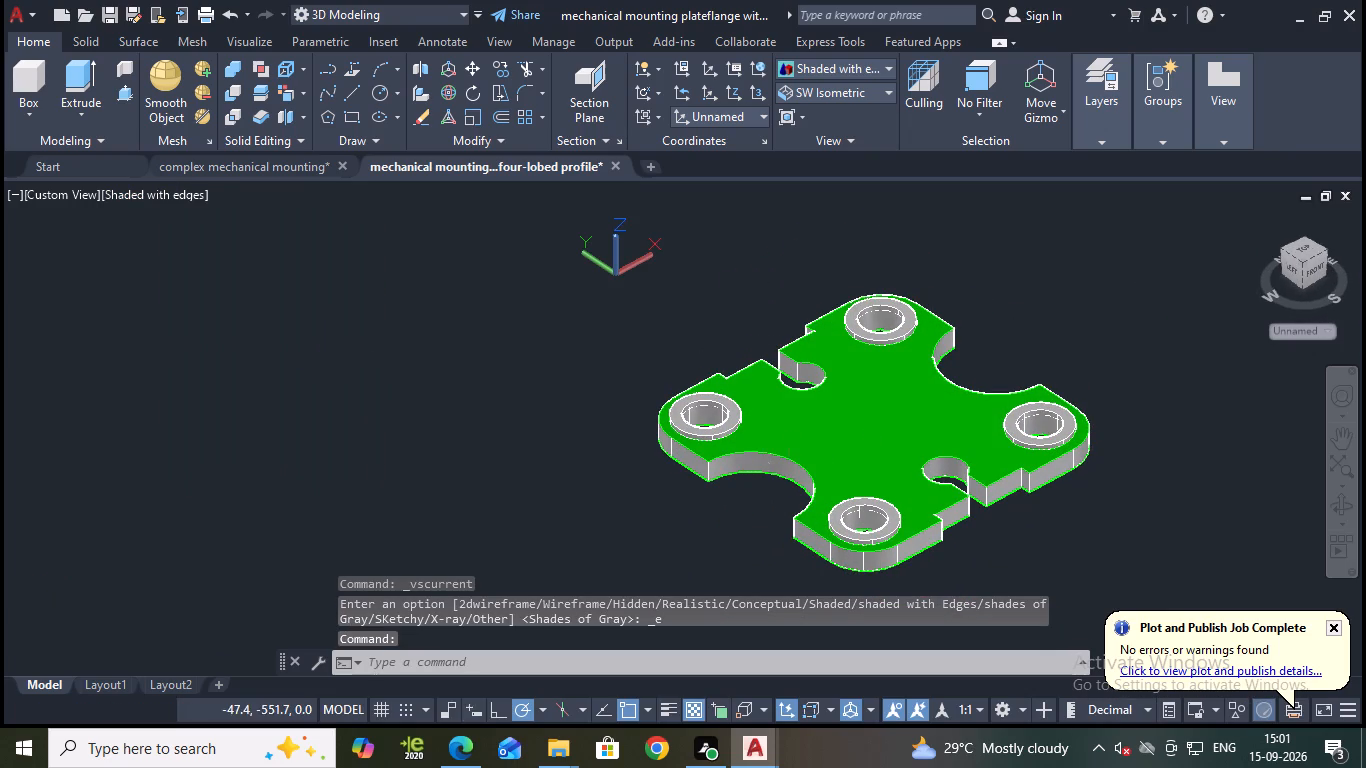
click(292, 101)
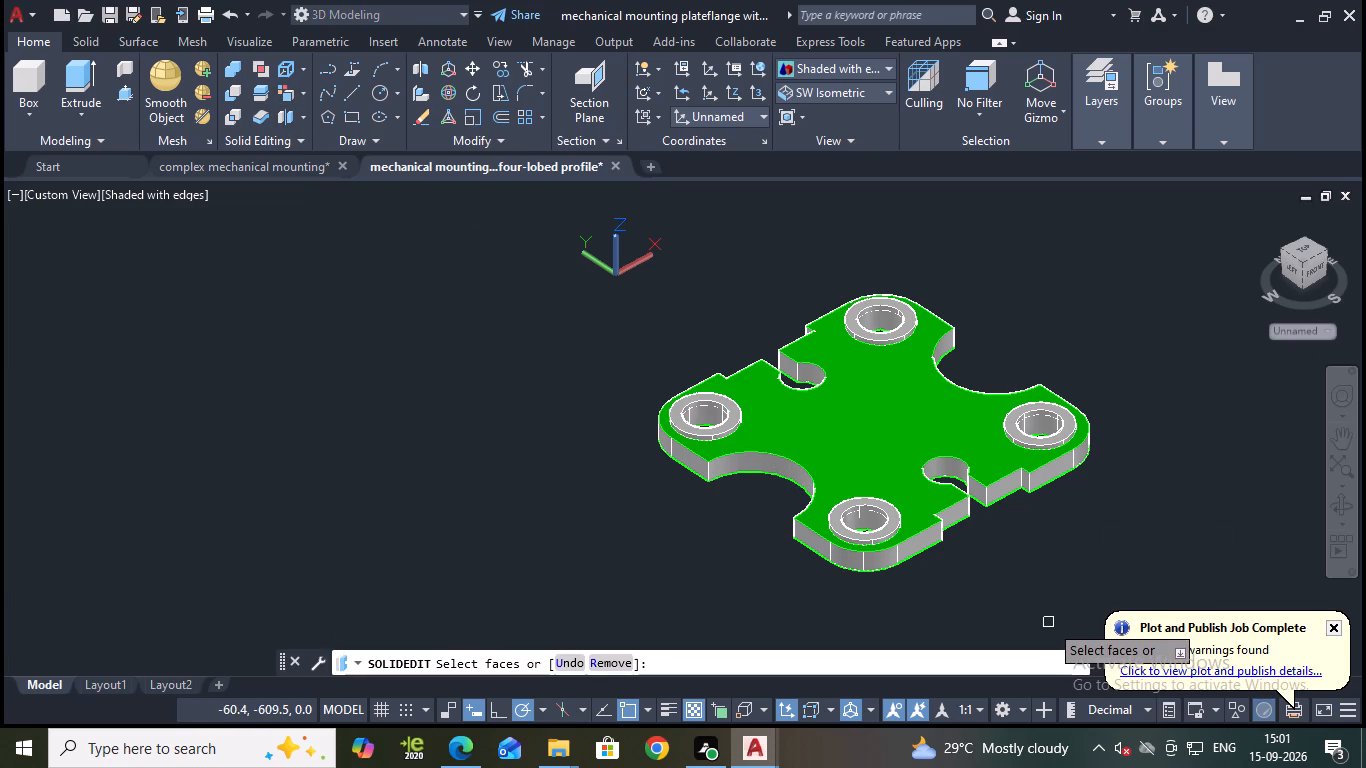
click(735, 463)
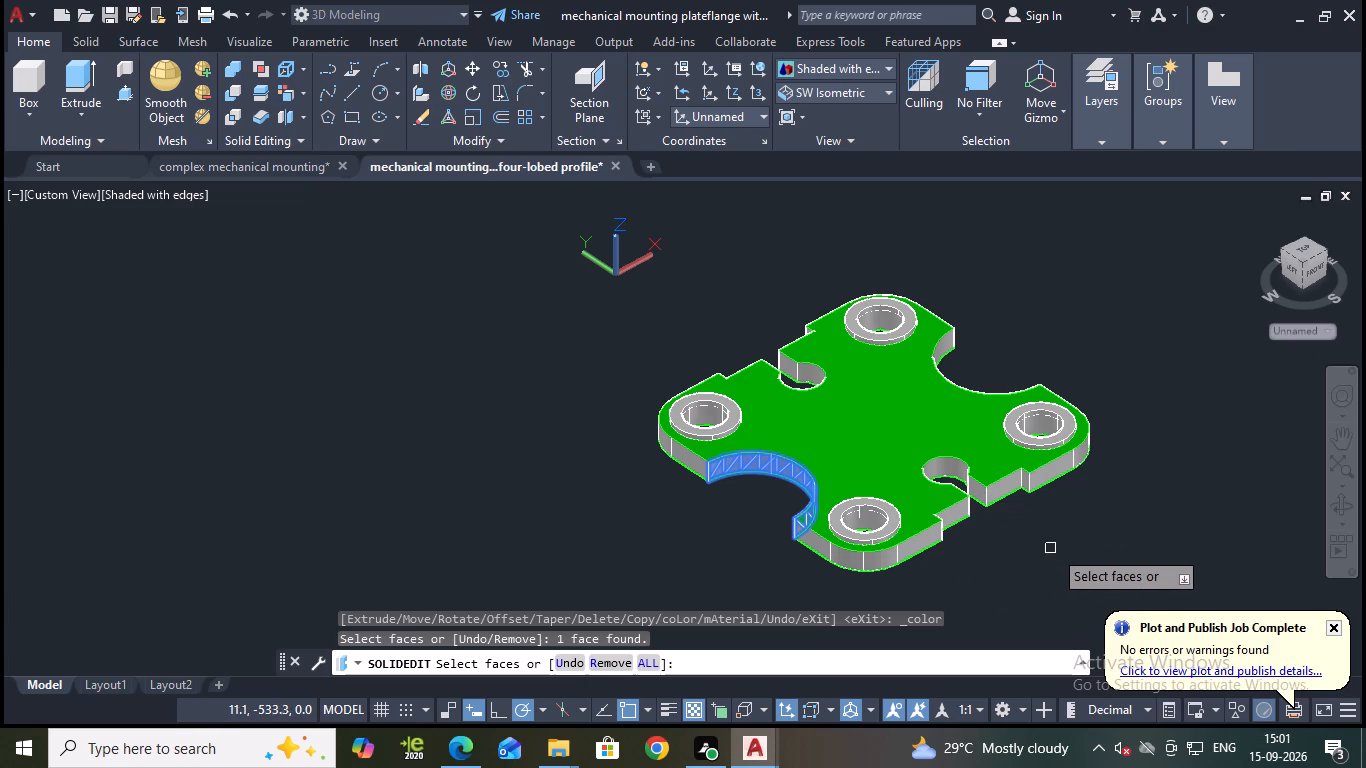
shift+middle_drag(1055, 549, 774, 497)
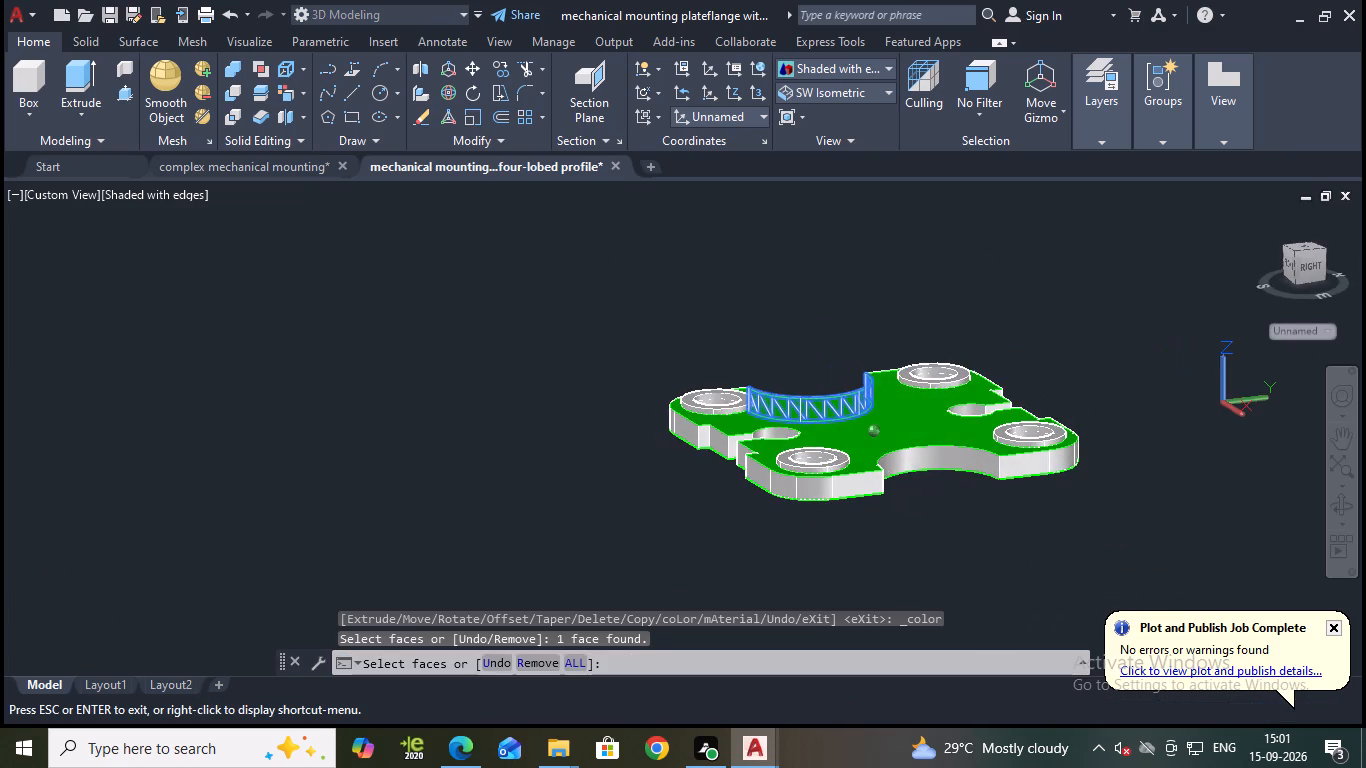
click(906, 458)
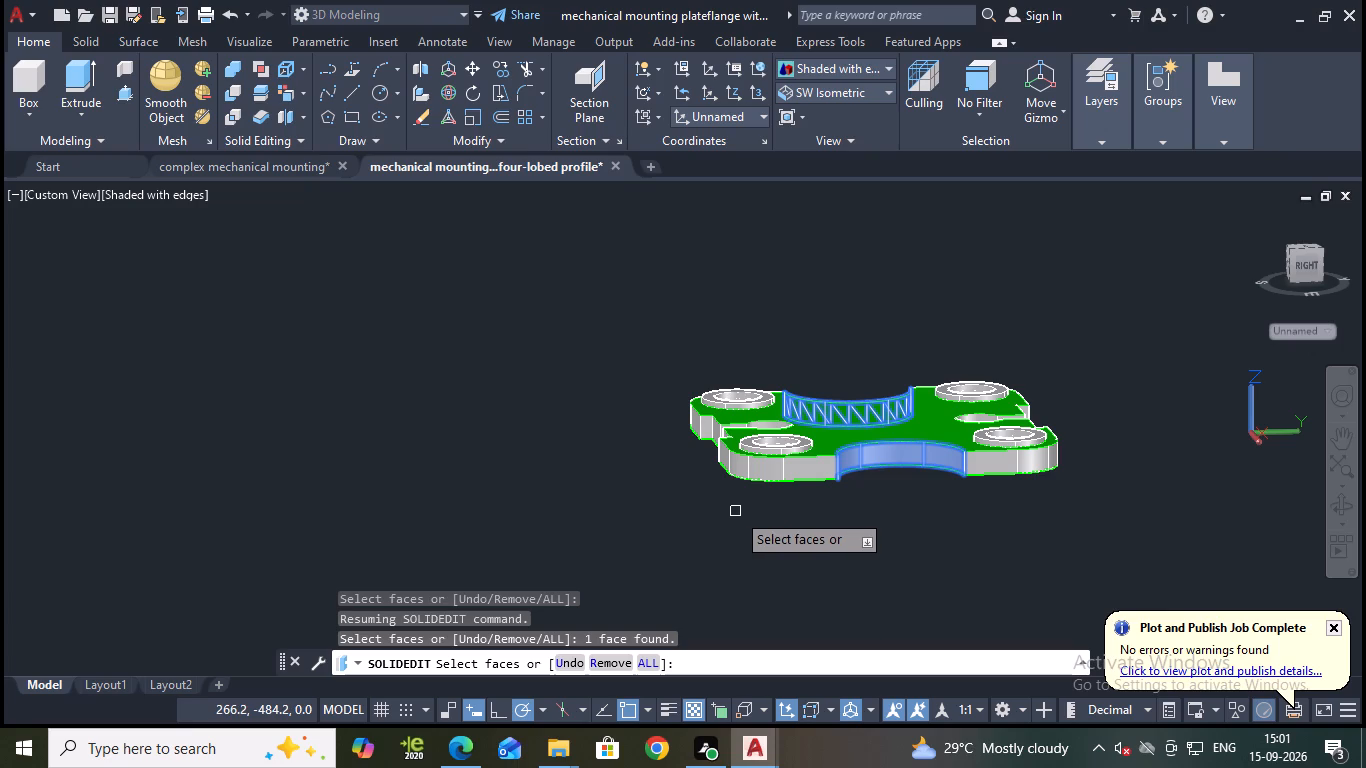
shift+middle_drag(712, 493, 826, 544)
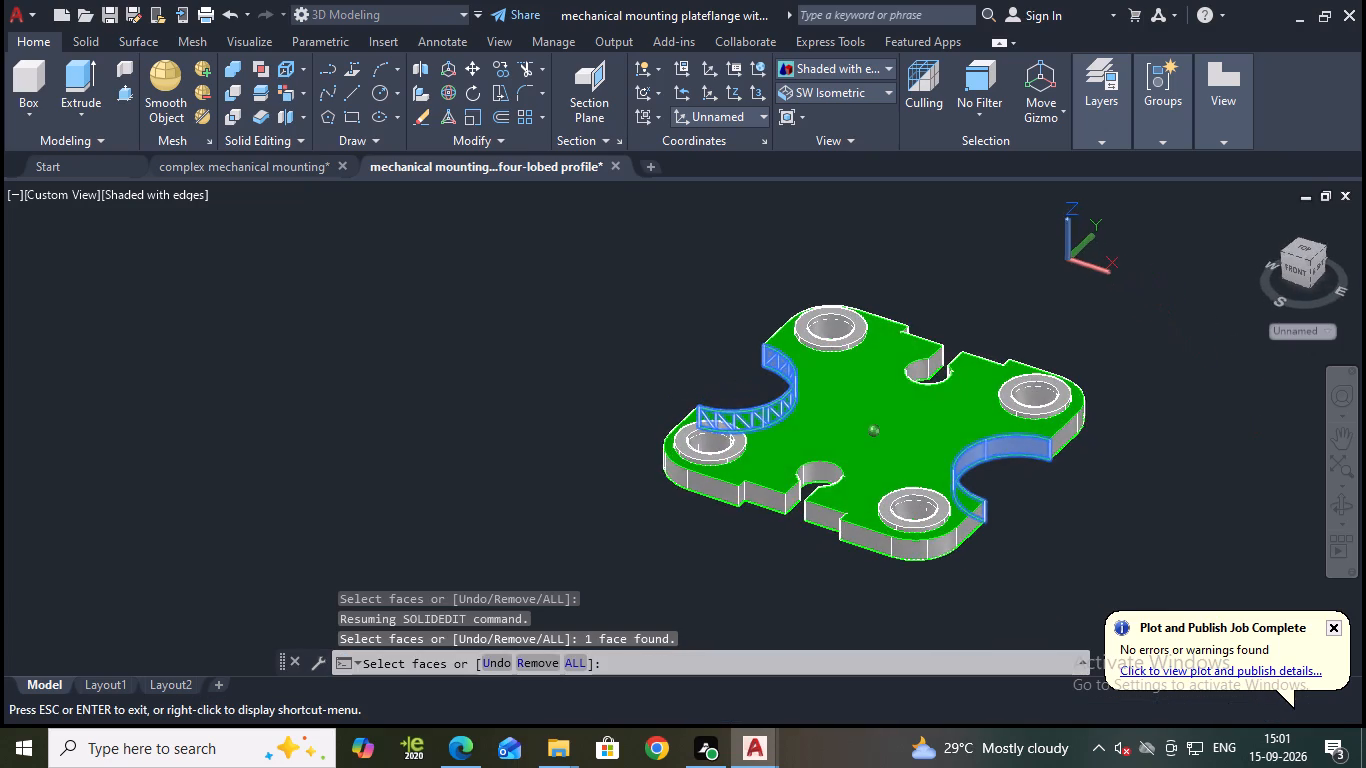
shift+middle_drag(826, 544, 866, 550)
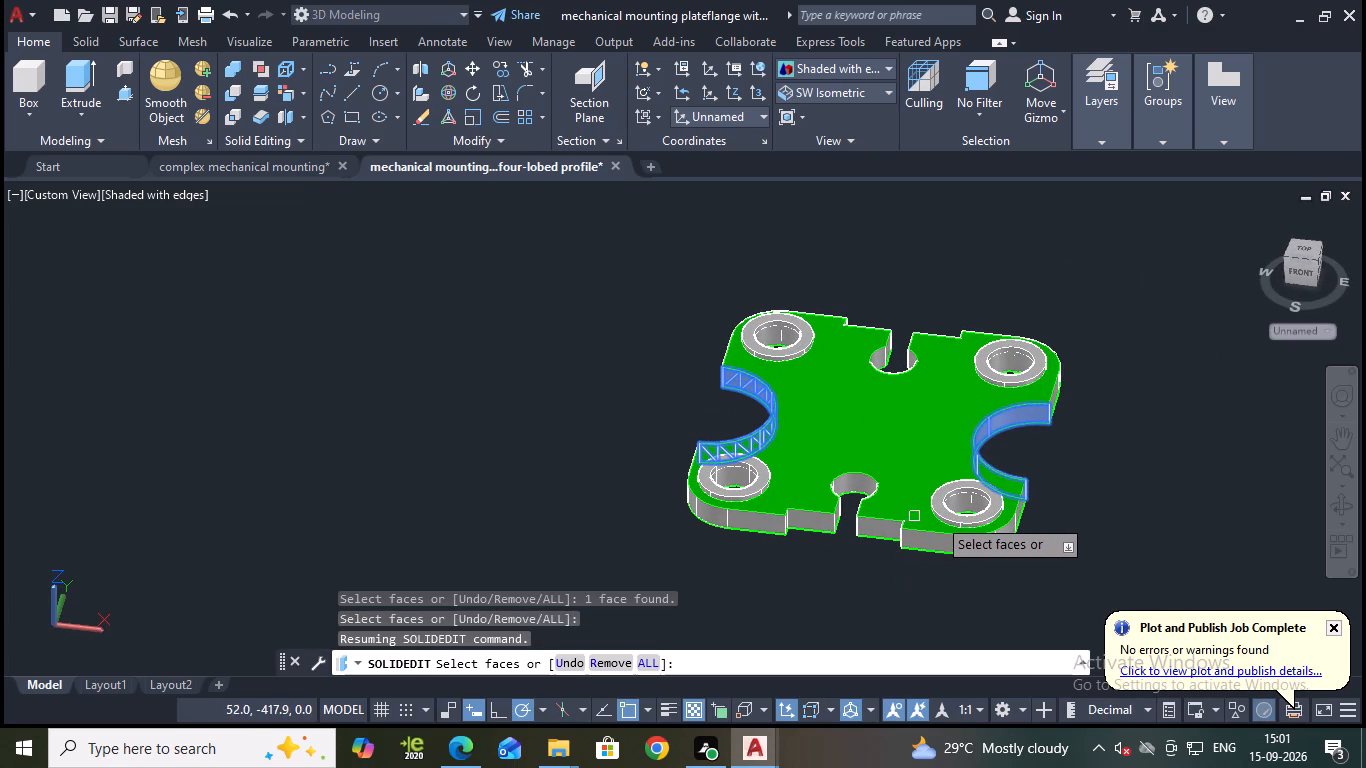
click(971, 502)
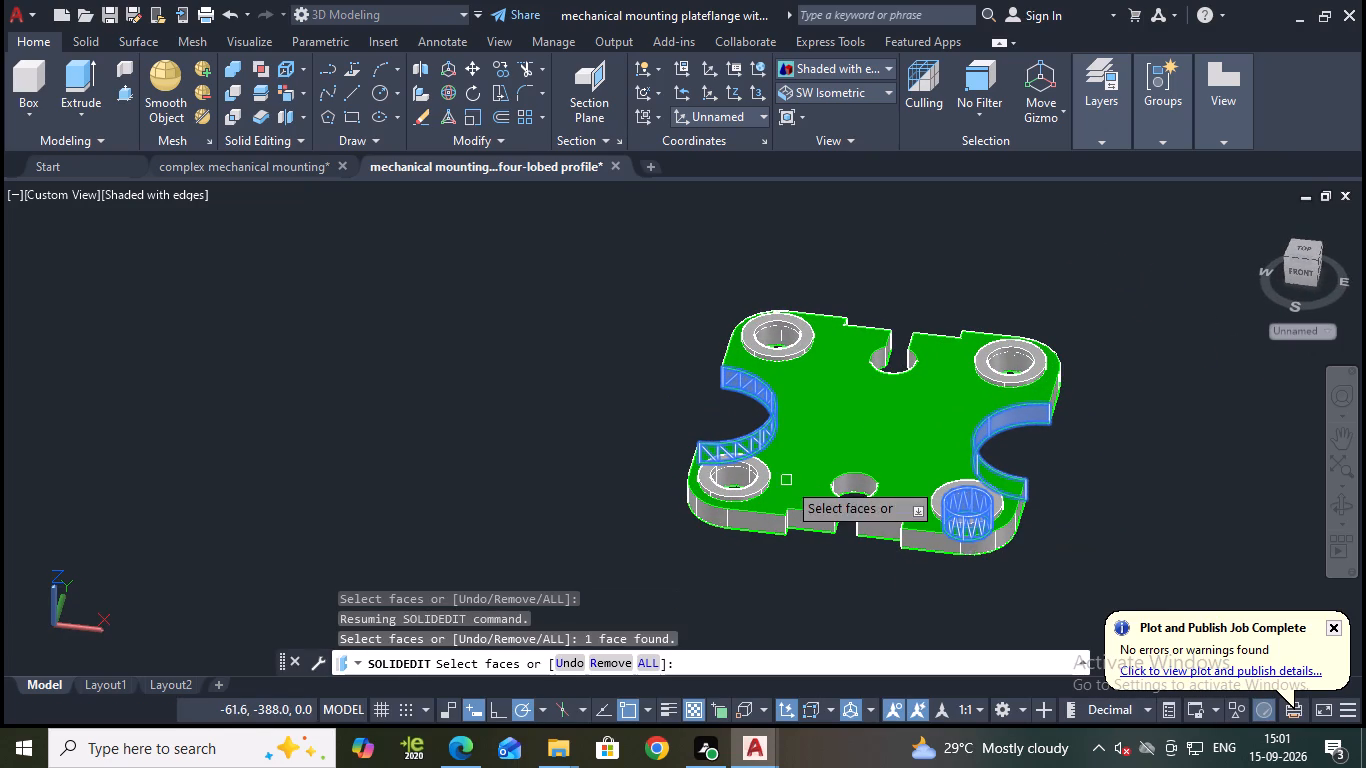
click(731, 479)
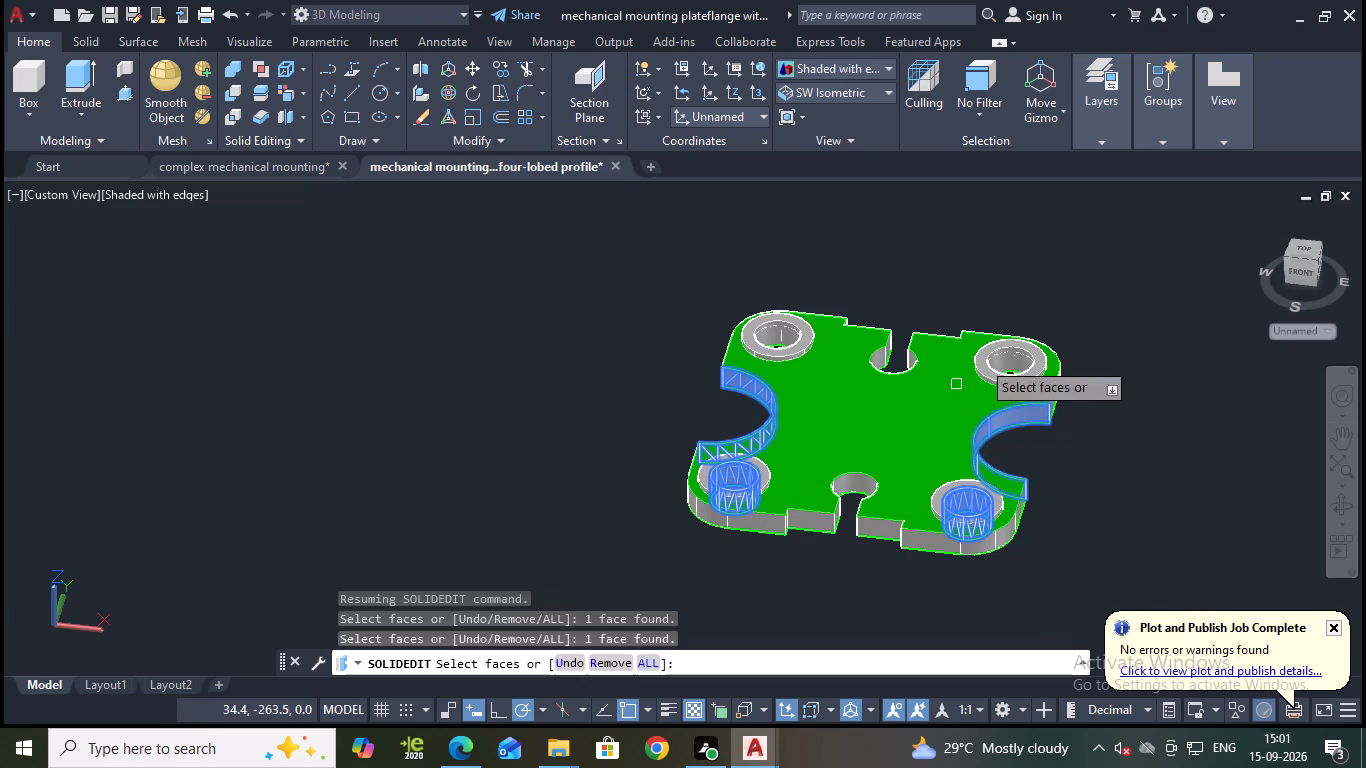
click(1014, 365)
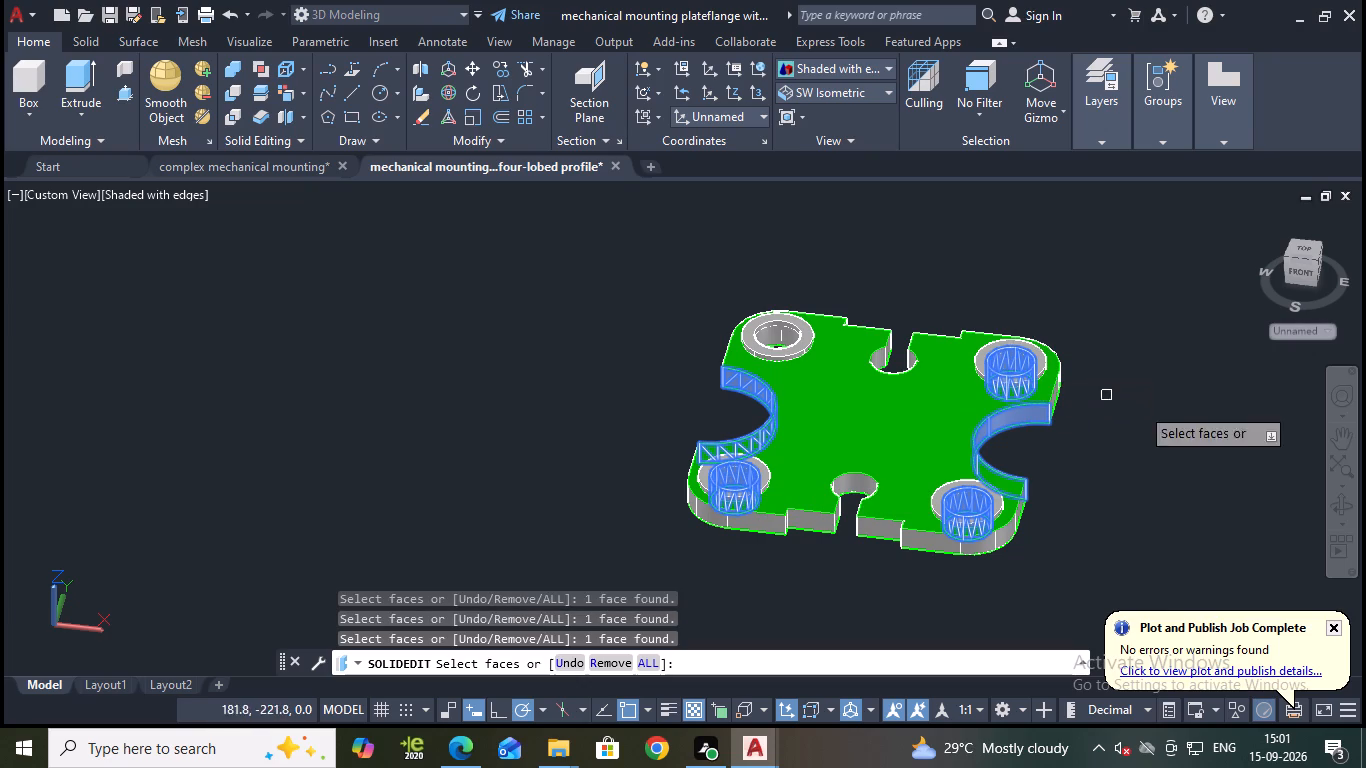
click(774, 333)
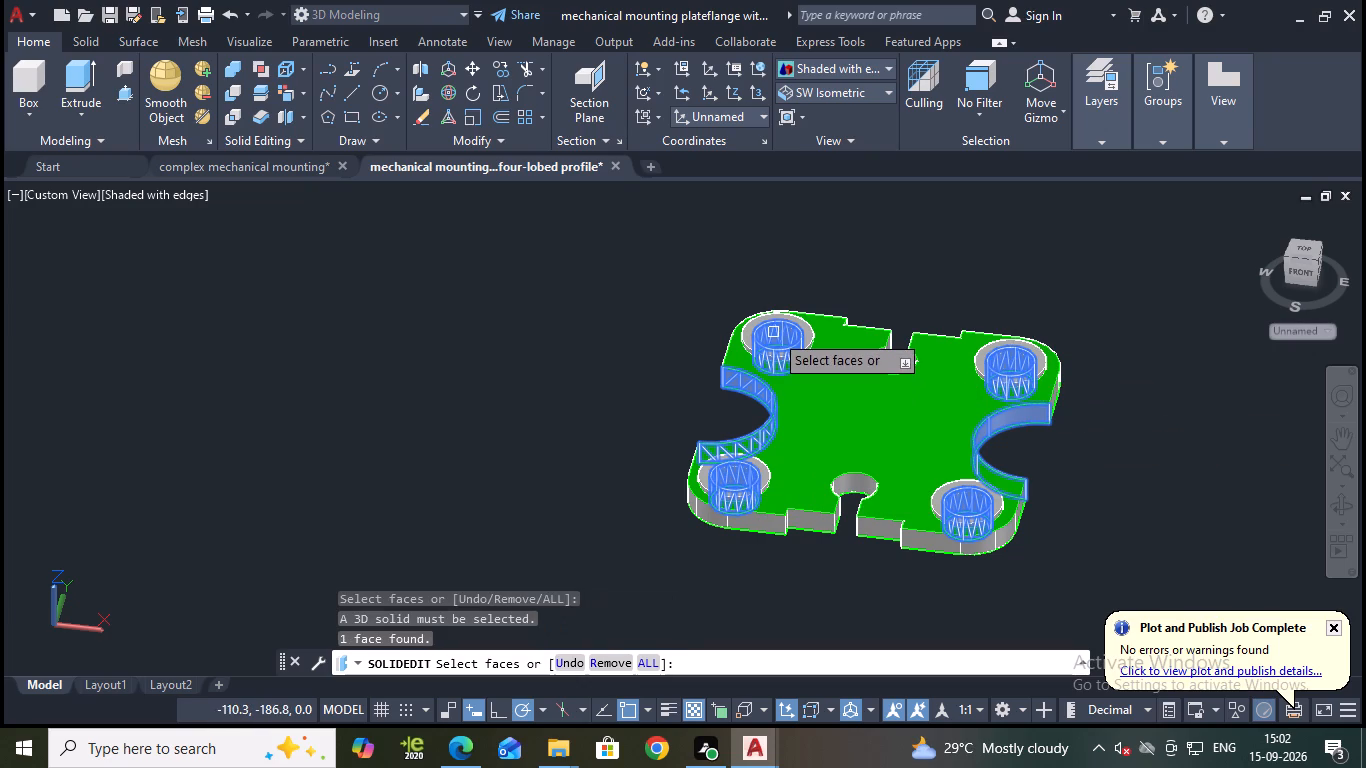
key(Return)
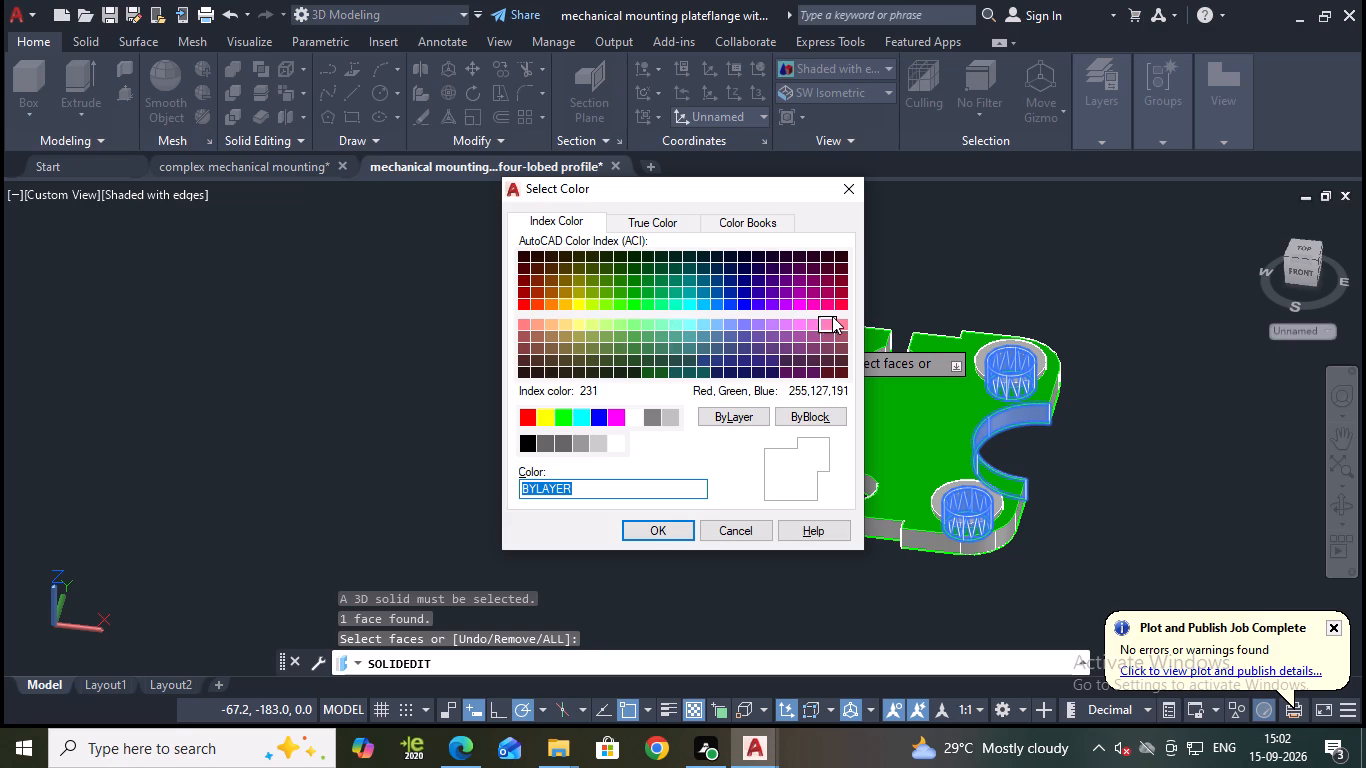
click(815, 309)
key(Return)
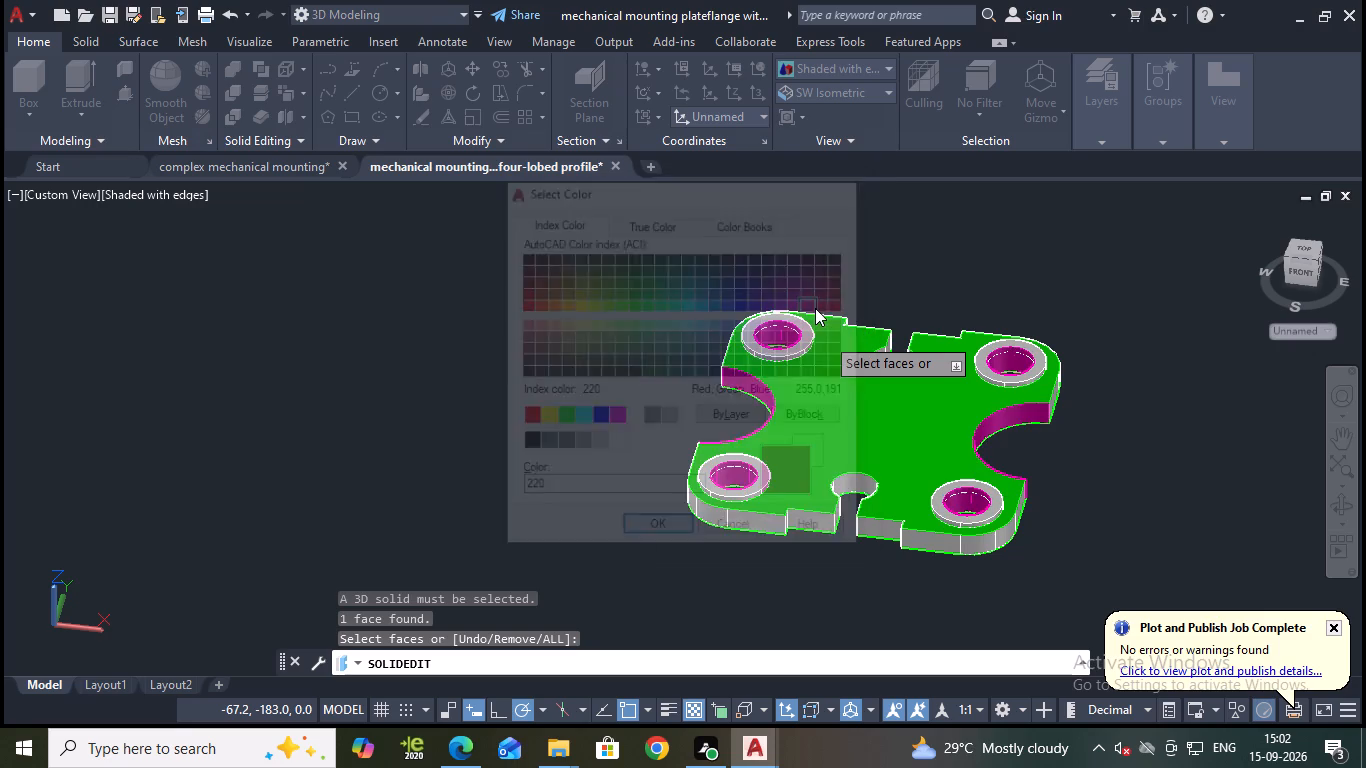
key(Return)
key(Return)
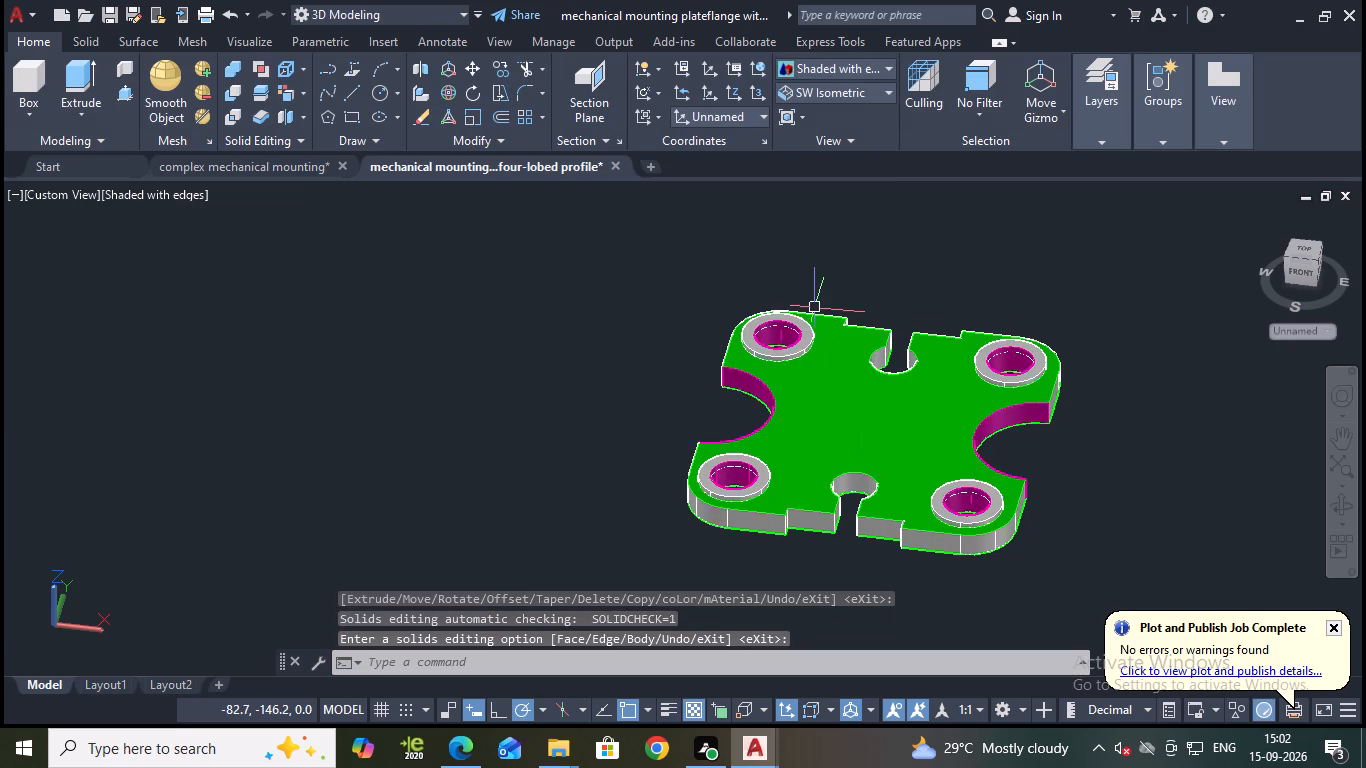
Save the drawing.
shift+middle_drag(1092, 496, 1083, 492)
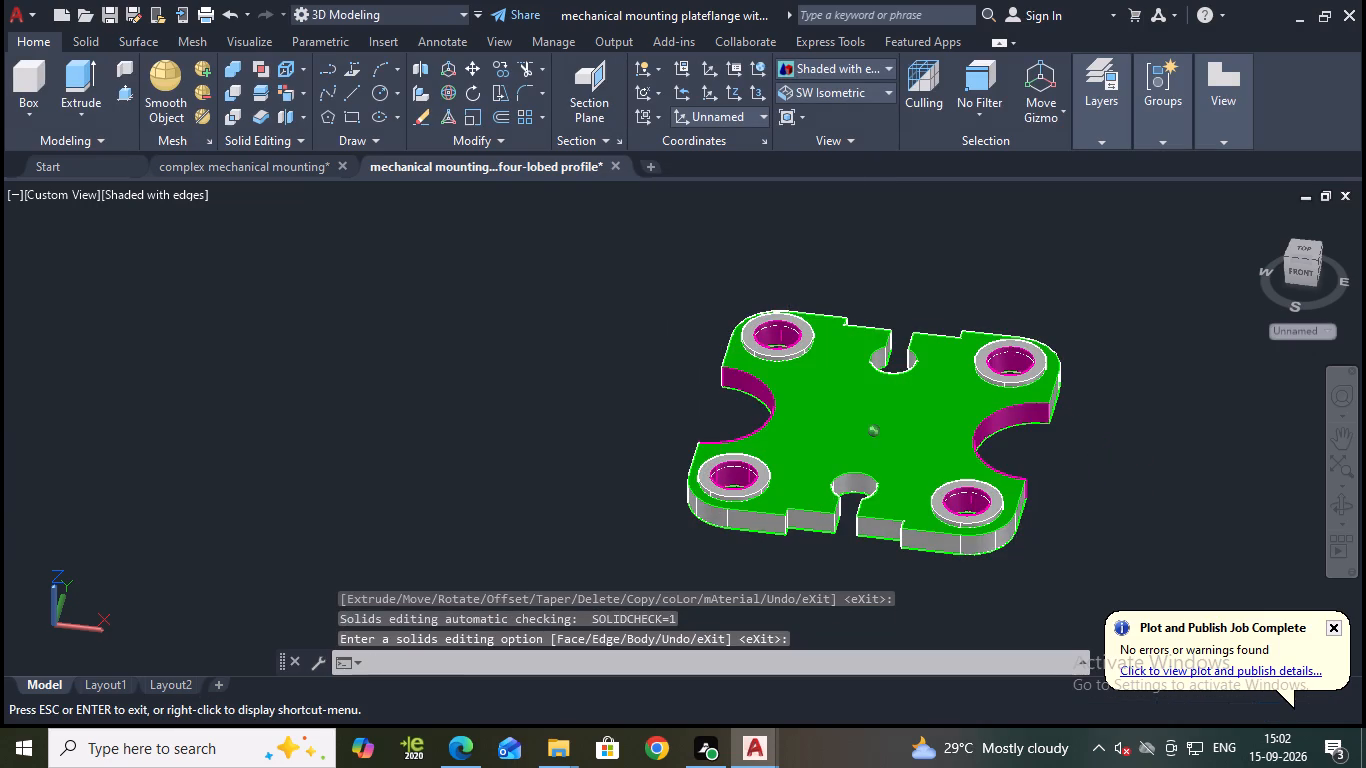
shift+middle_drag(1083, 492, 1002, 527)
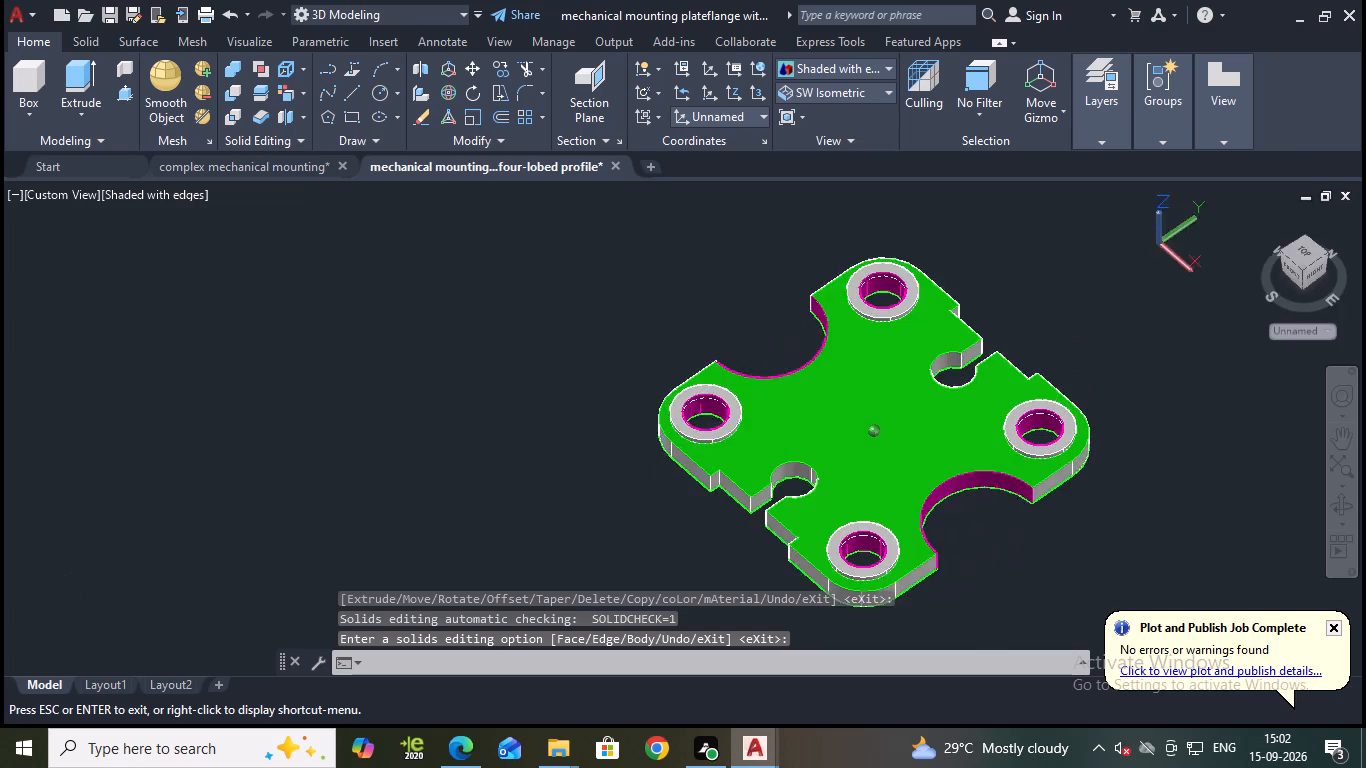
shift+middle_drag(1002, 527, 989, 535)
scroll(937, 473, down, 1)
scroll(954, 520, up, 1)
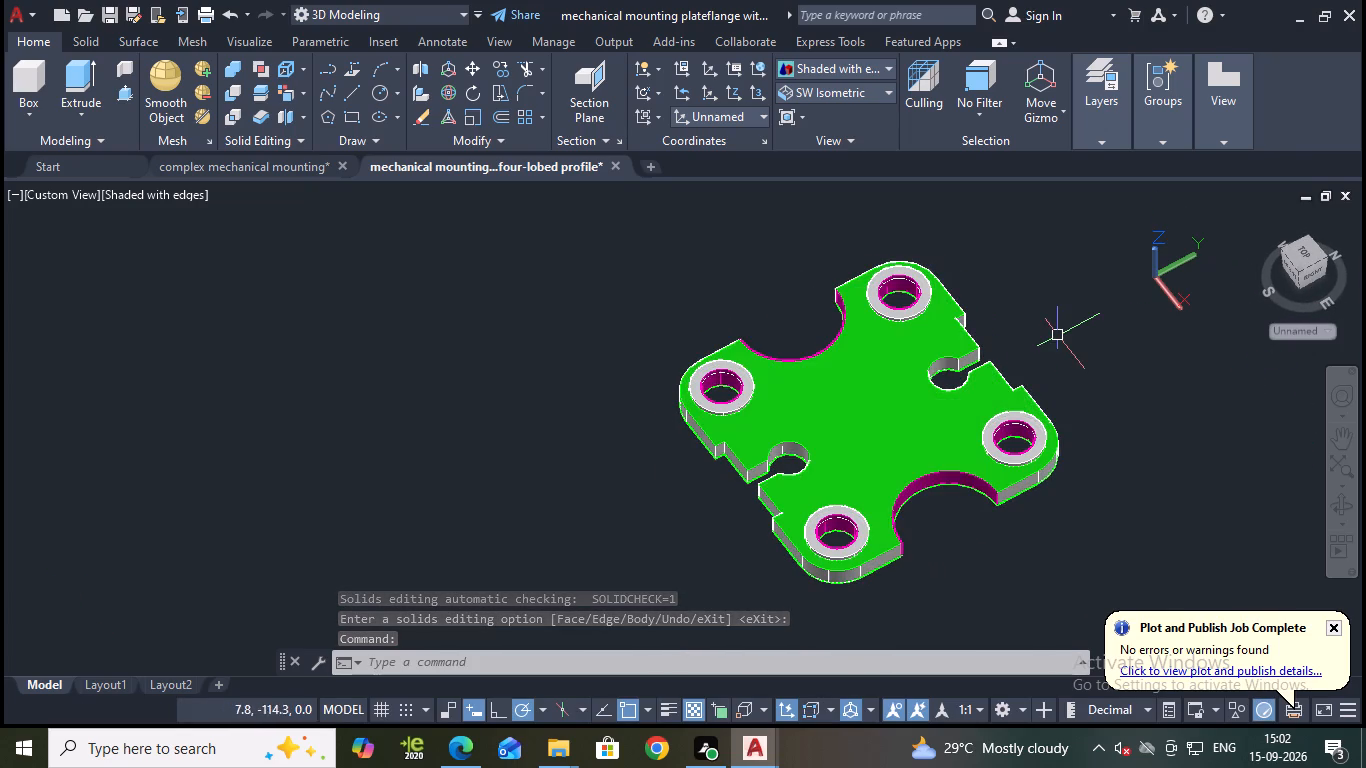
key(ctrl+s)
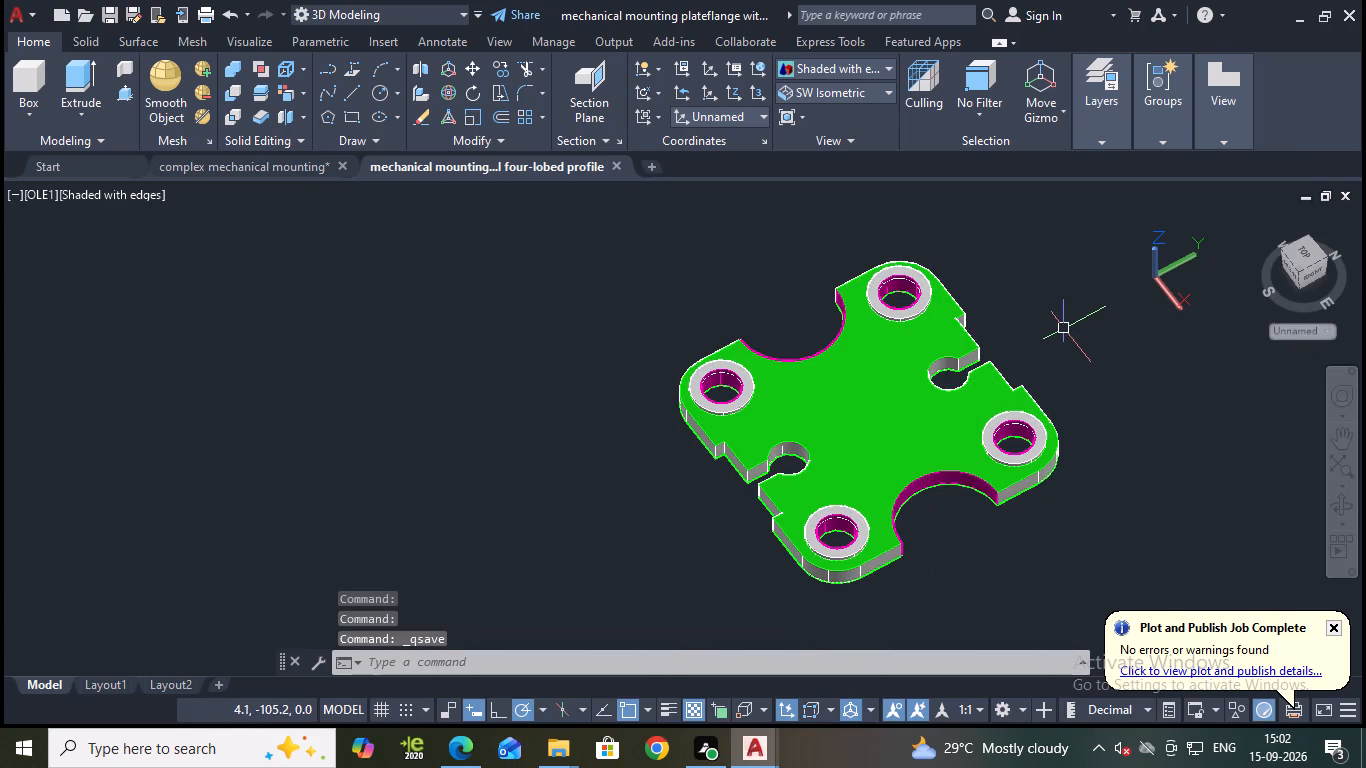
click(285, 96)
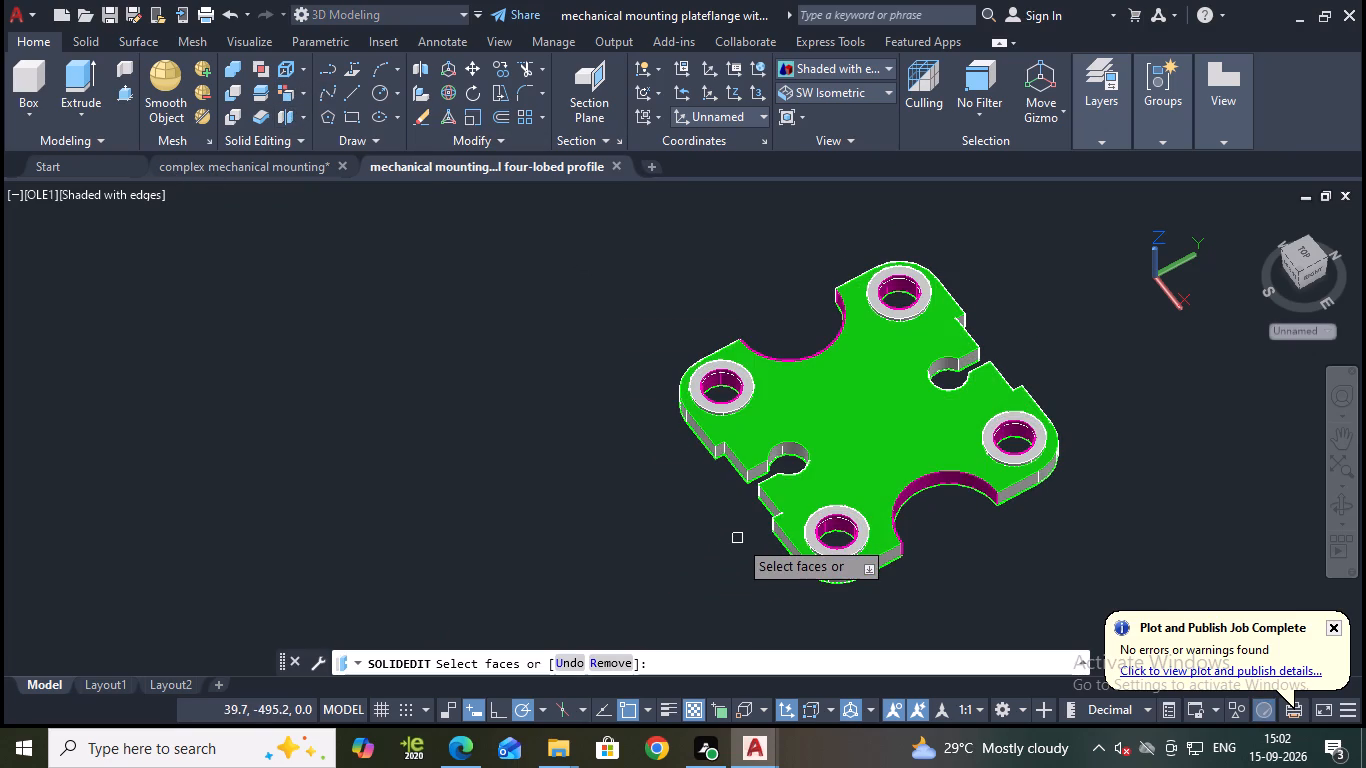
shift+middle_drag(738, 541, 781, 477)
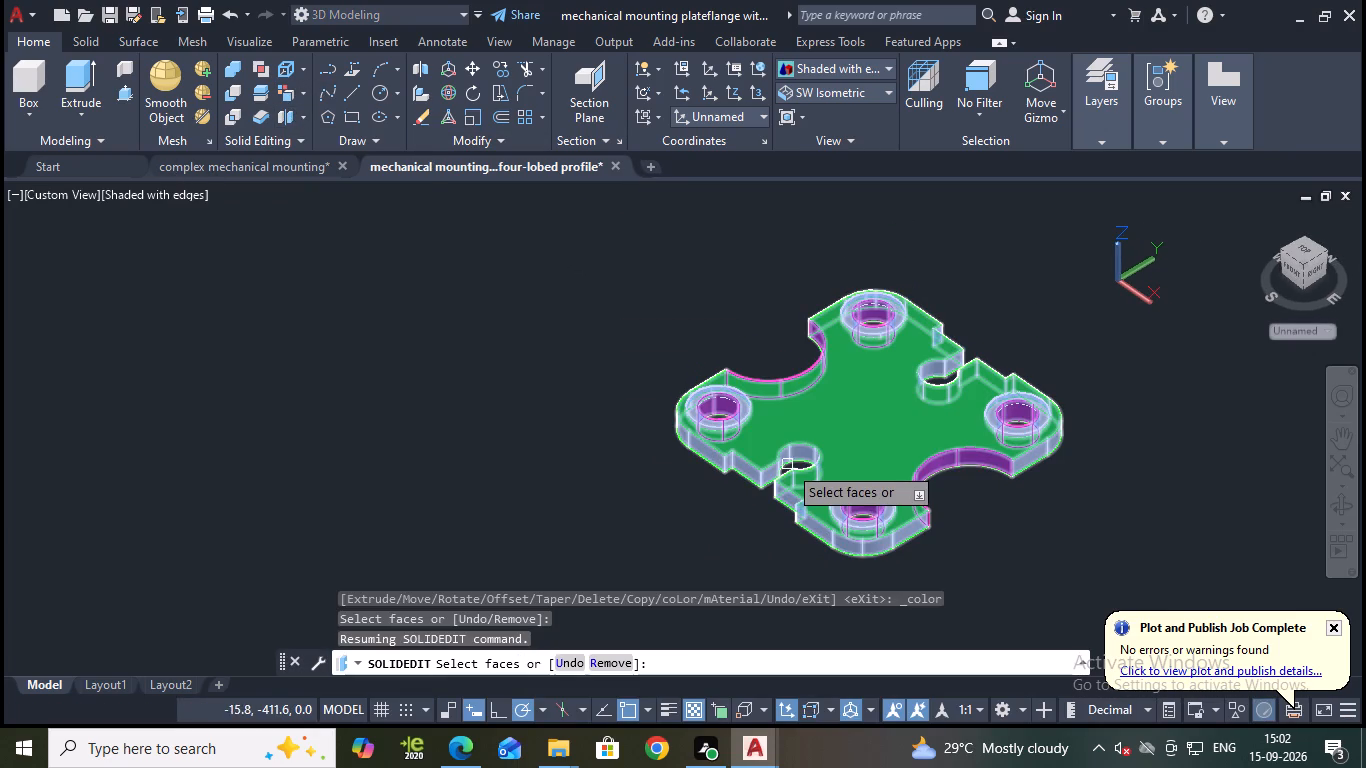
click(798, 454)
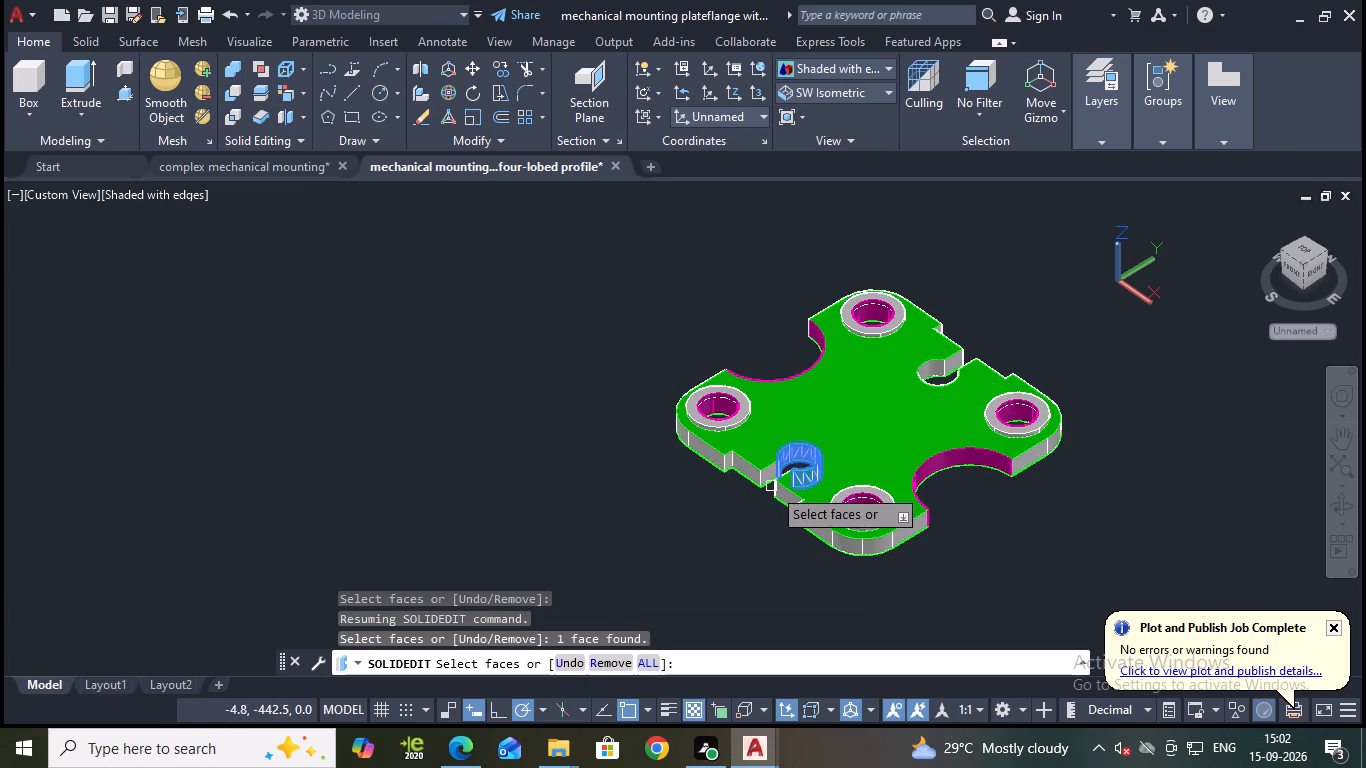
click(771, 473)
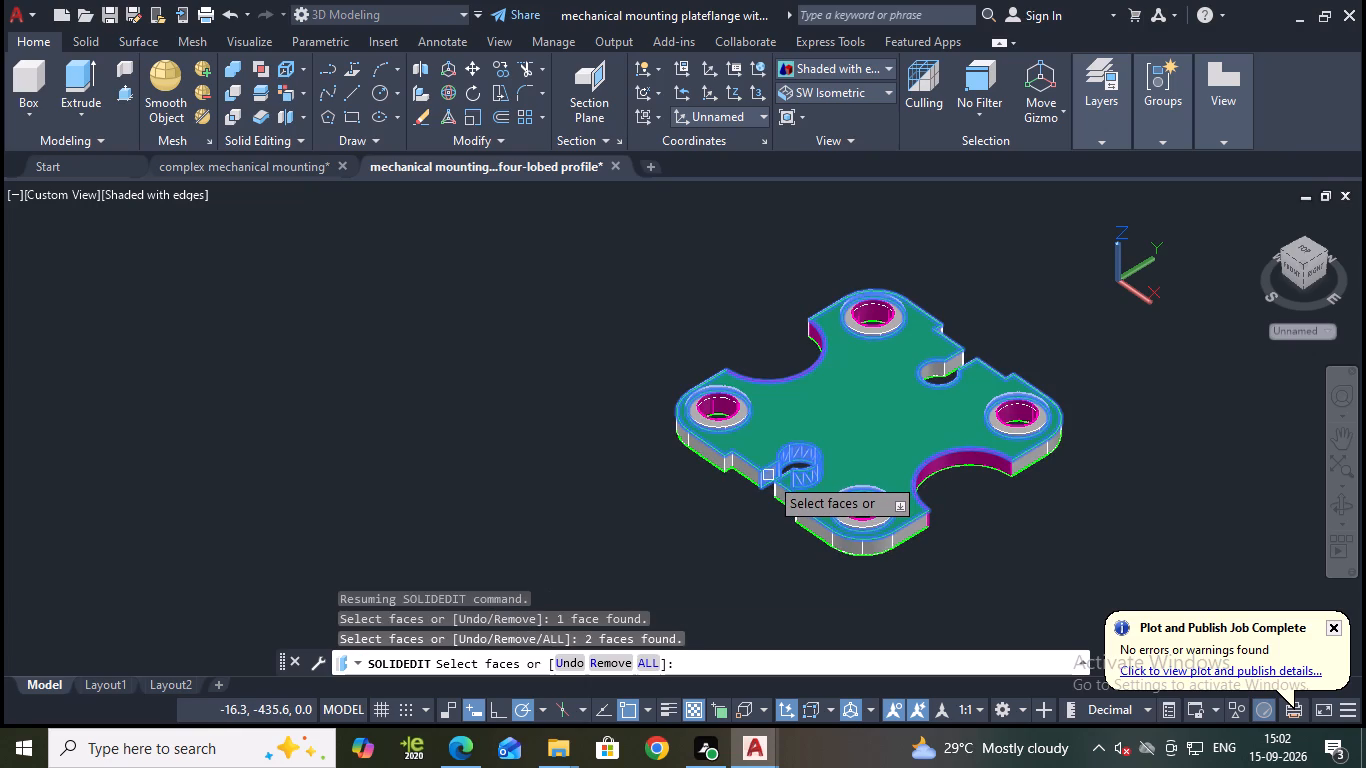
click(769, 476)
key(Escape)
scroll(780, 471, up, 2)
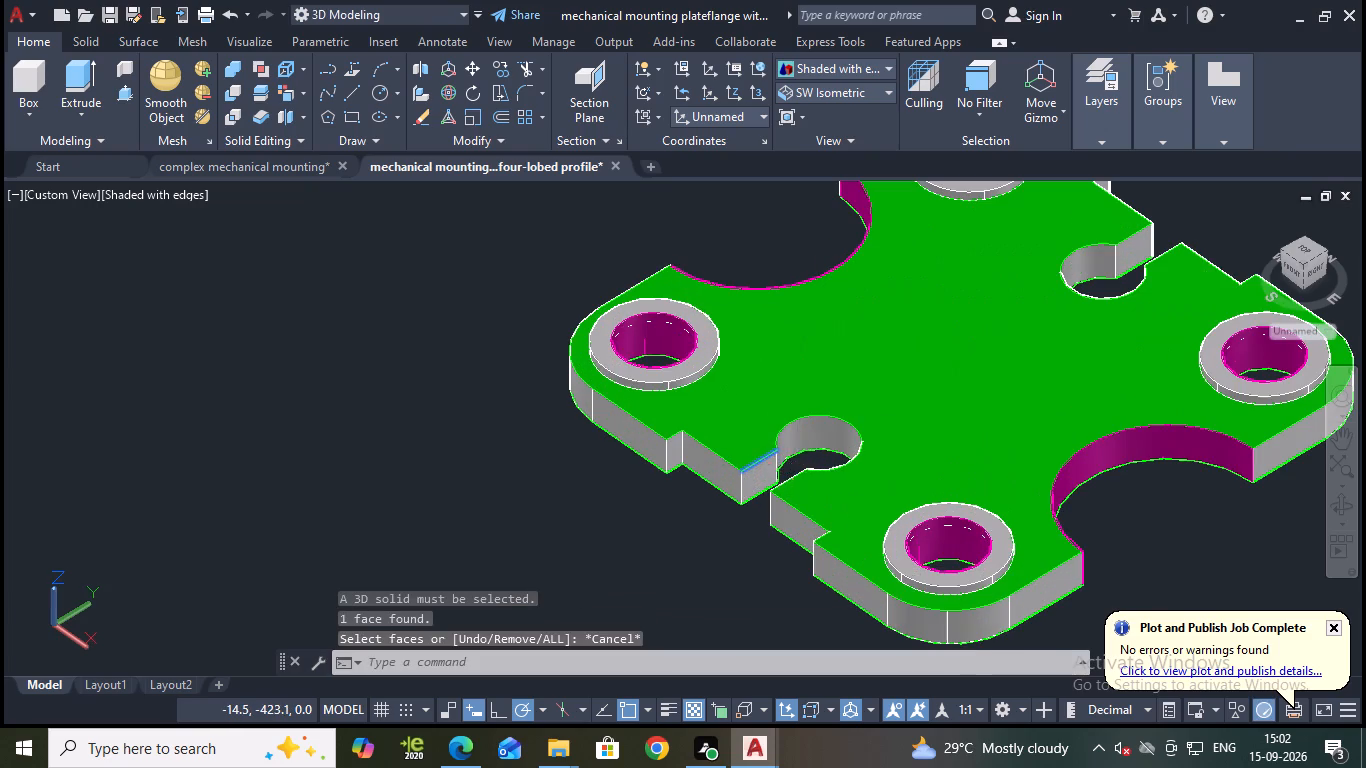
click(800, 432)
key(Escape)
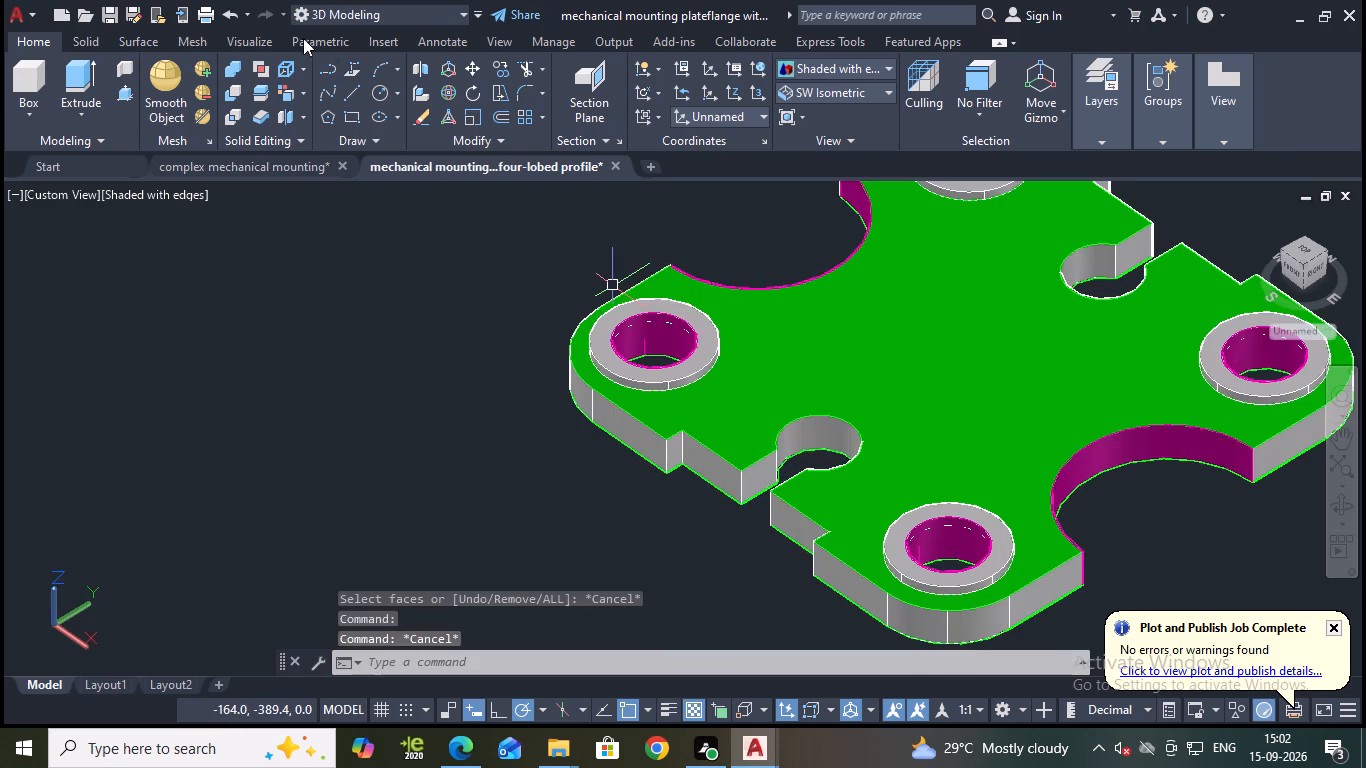
Color all the plate's outer perimeter side faces, including steps and rounded corners, plus both keyhole slot walls, red using index color 240.
click(284, 97)
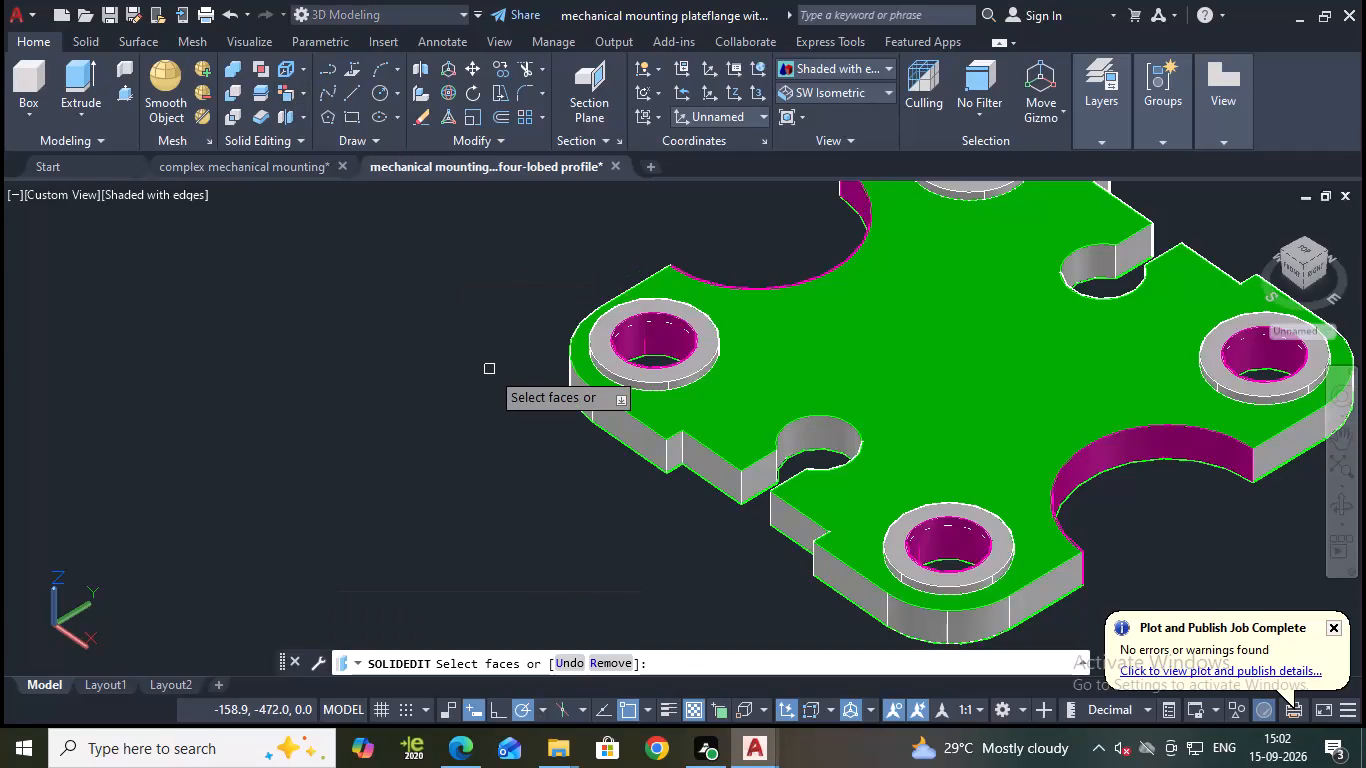
click(704, 457)
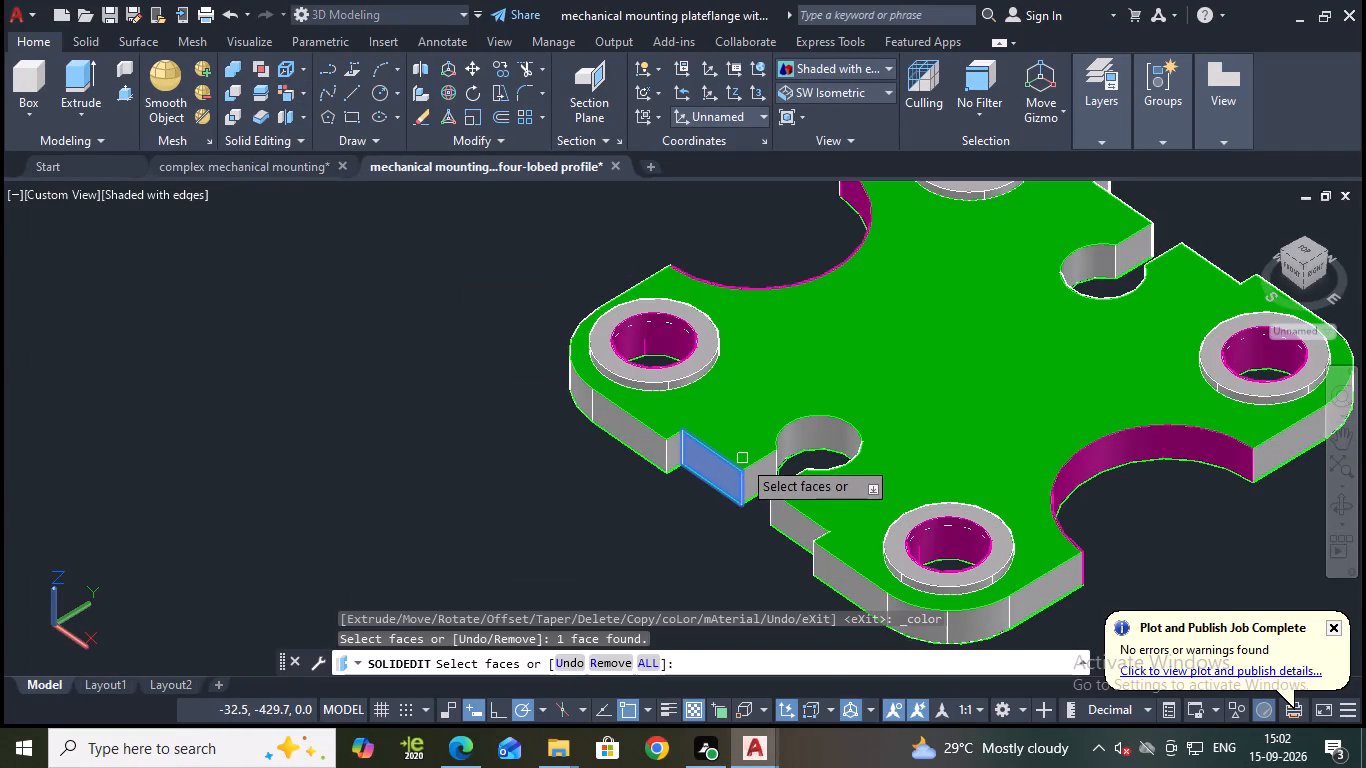
click(768, 475)
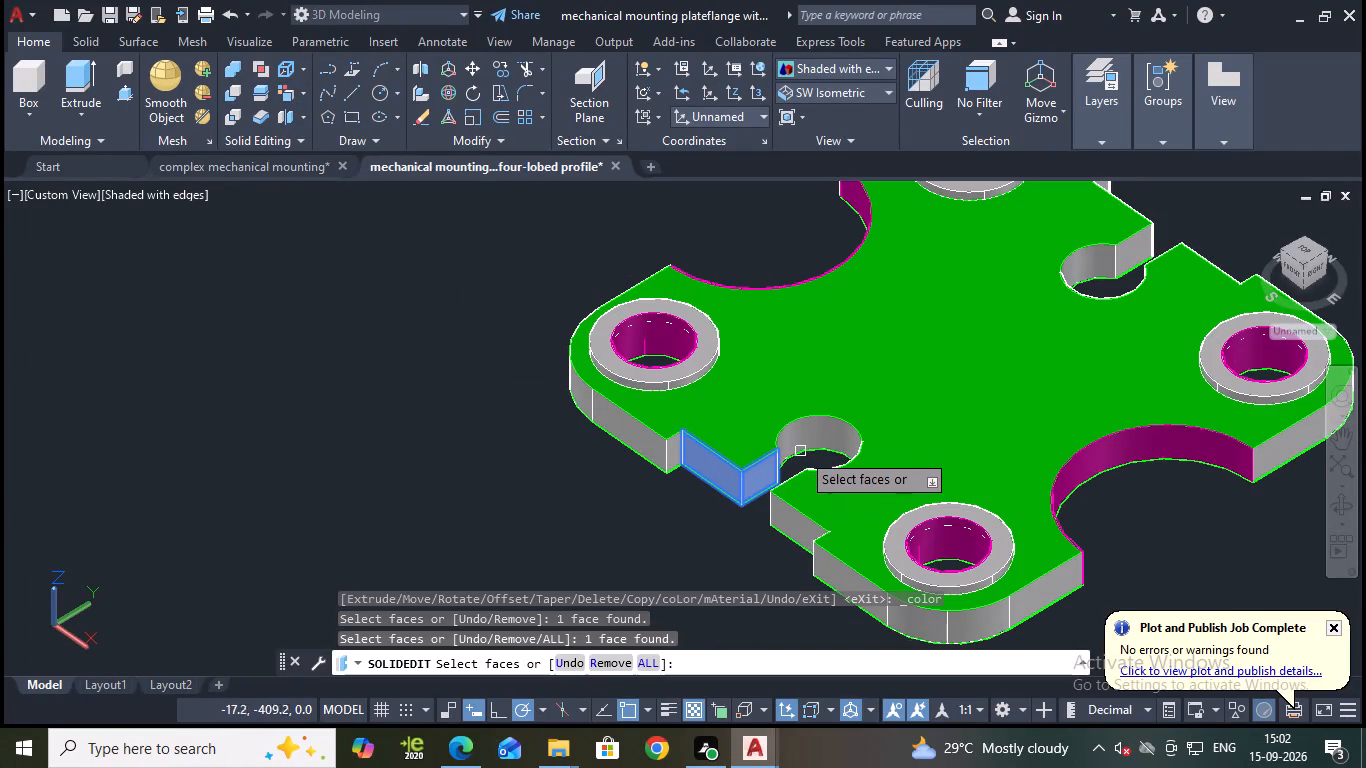
click(788, 446)
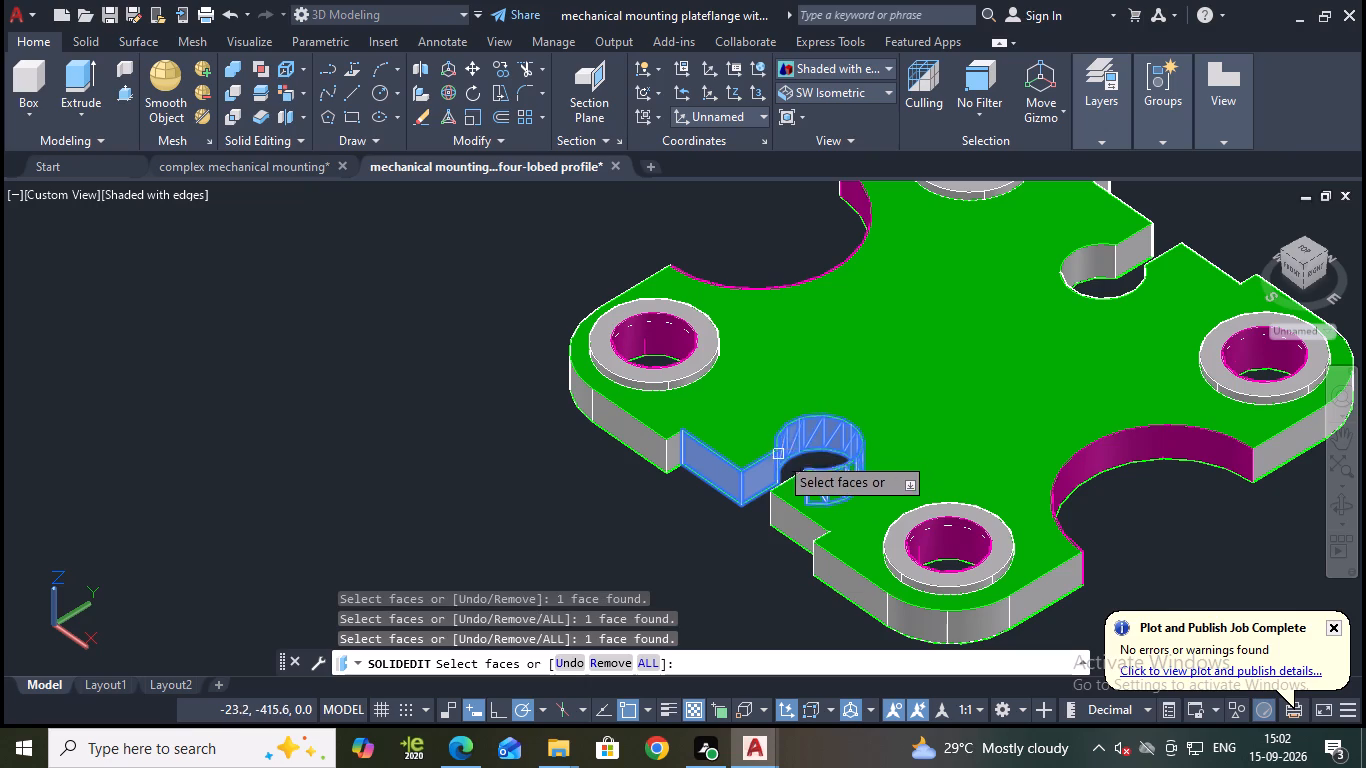
click(624, 433)
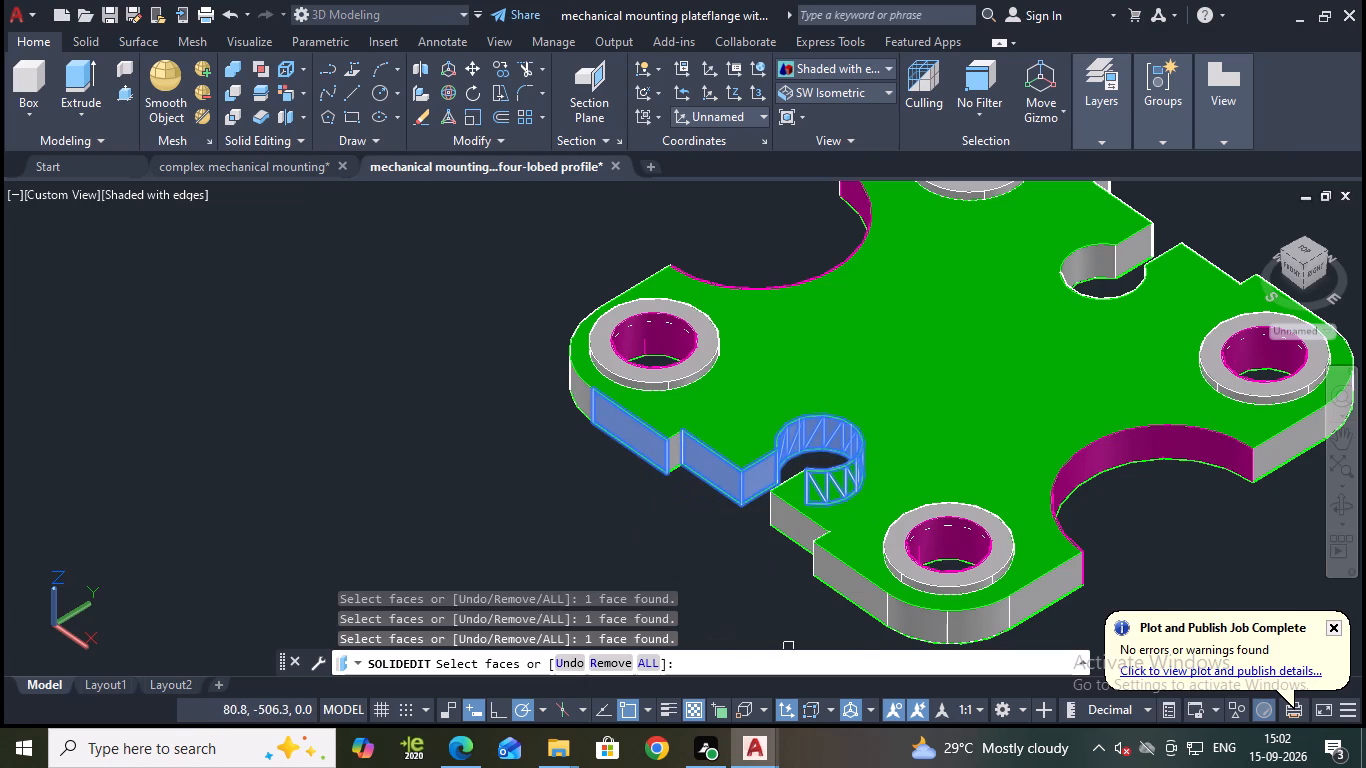
scroll(675, 437, up, 3)
click(678, 478)
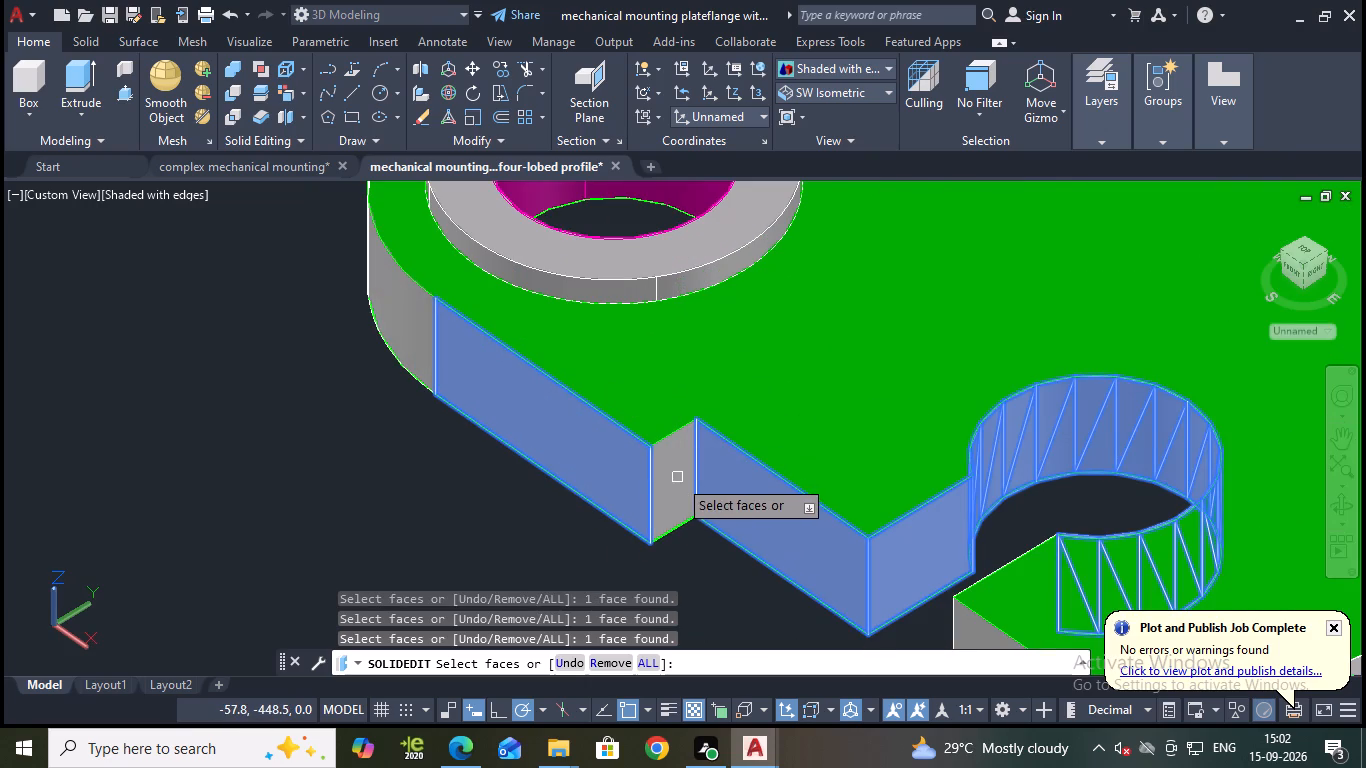
scroll(666, 482, down, 3)
click(811, 569)
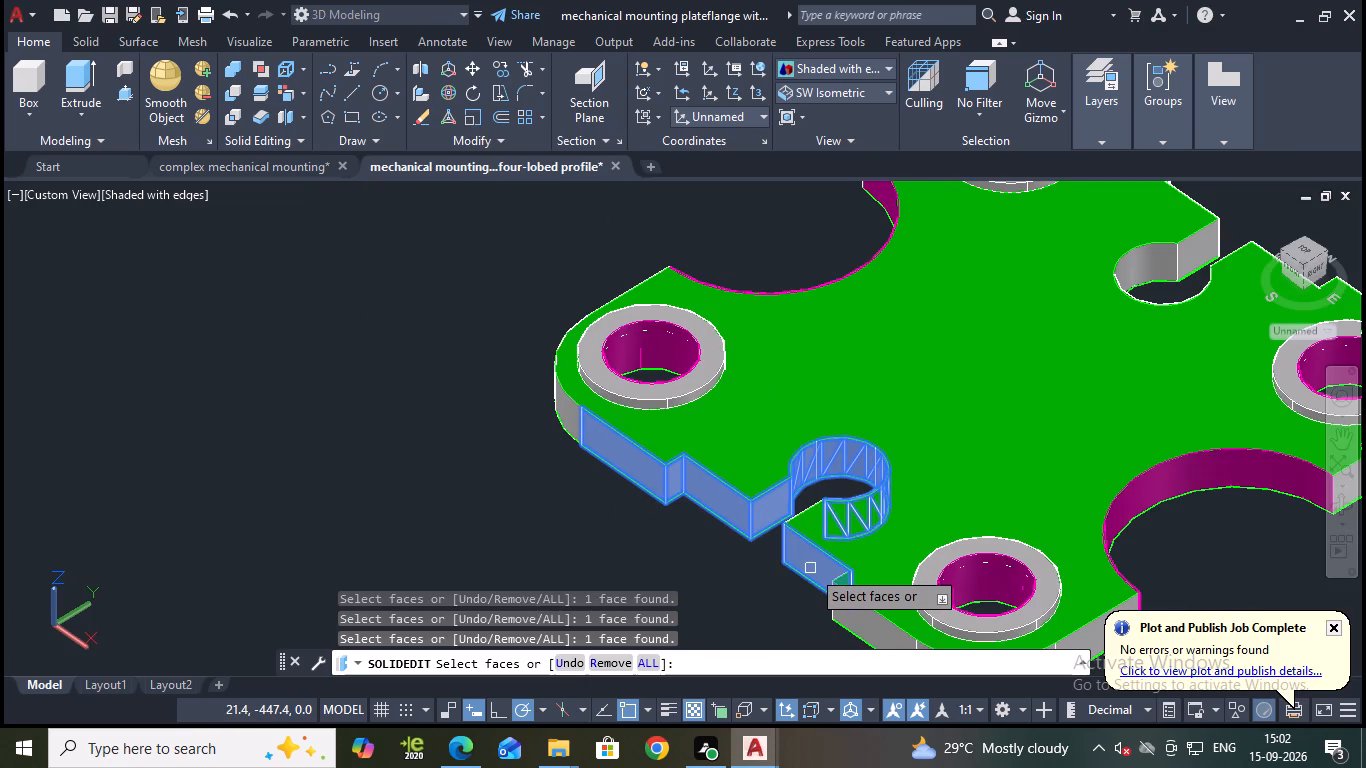
click(567, 413)
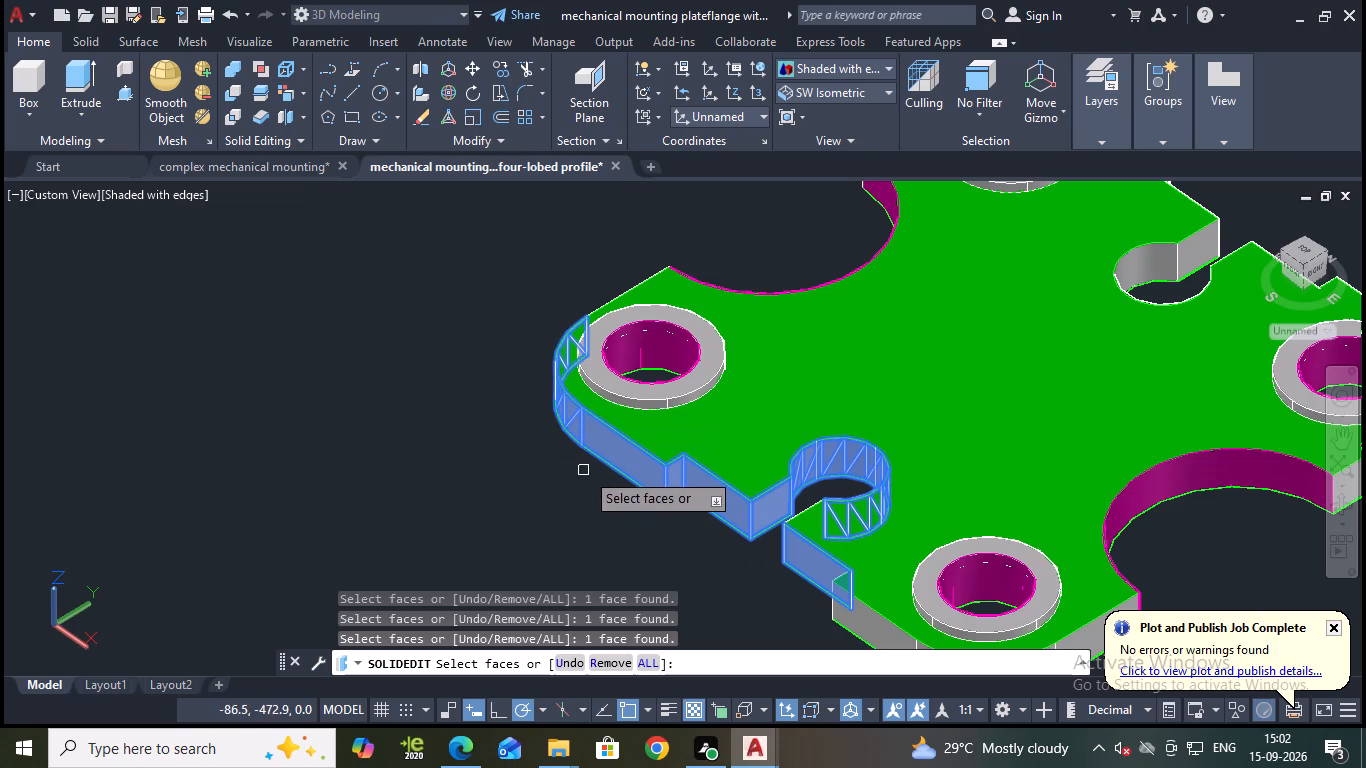
shift+scroll(628, 487, down, 1)
shift+middle_drag(674, 538, 758, 553)
shift+scroll(749, 550, down, 1)
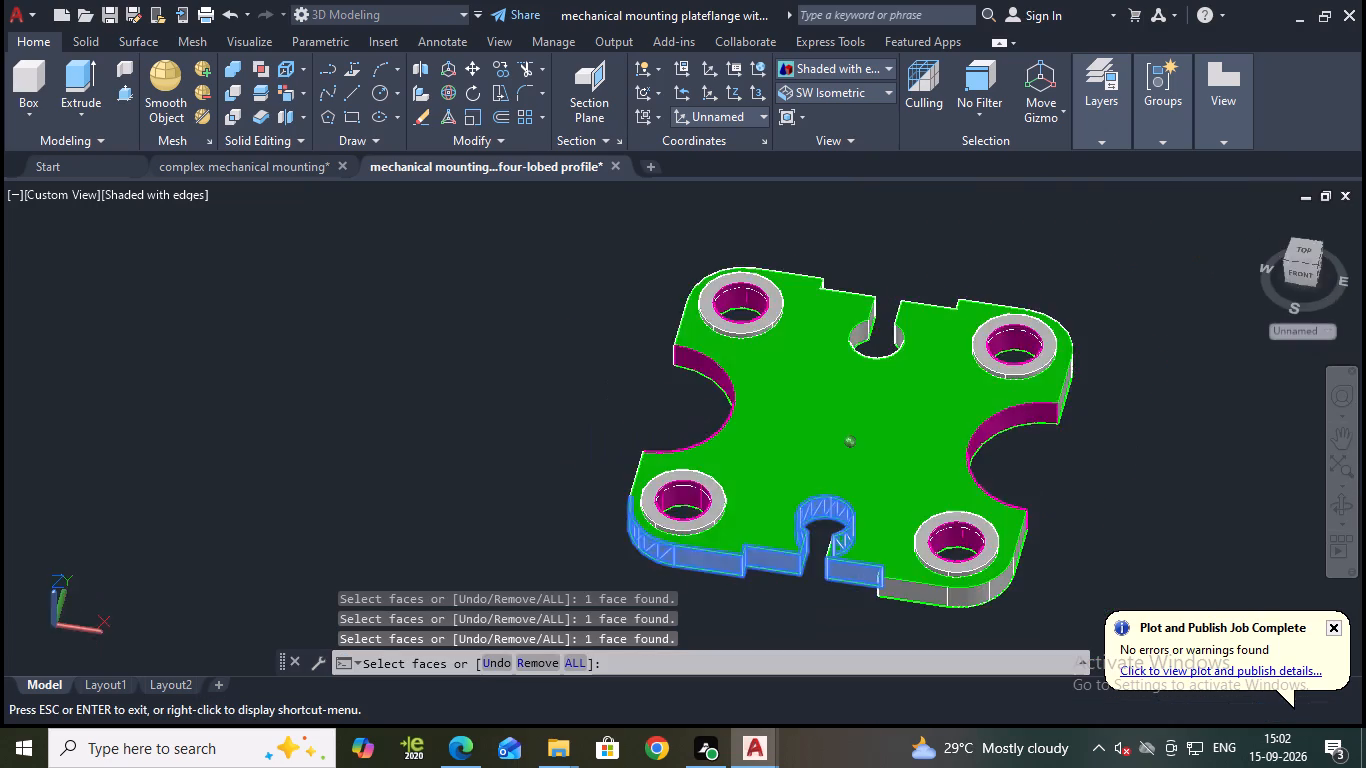
shift+middle_drag(758, 553, 865, 512)
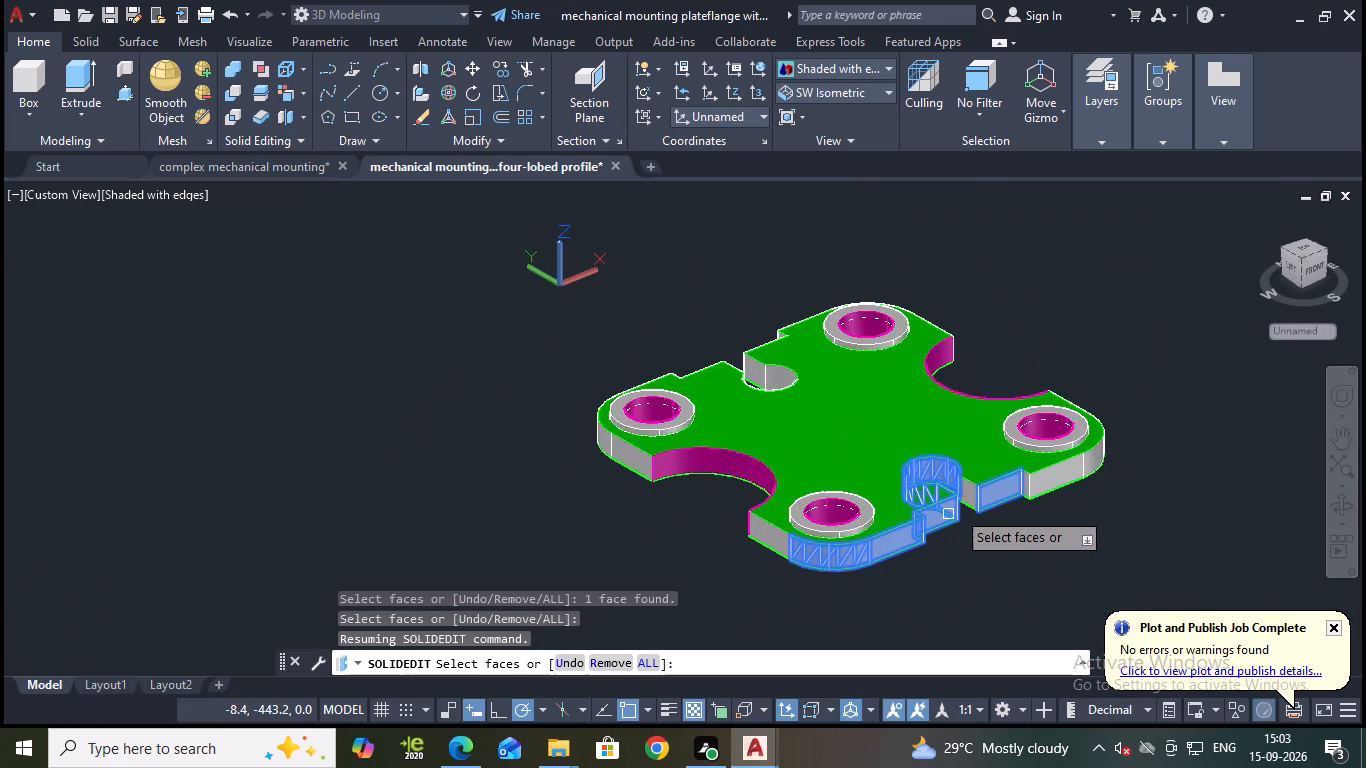
scroll(992, 497, up, 3)
click(930, 502)
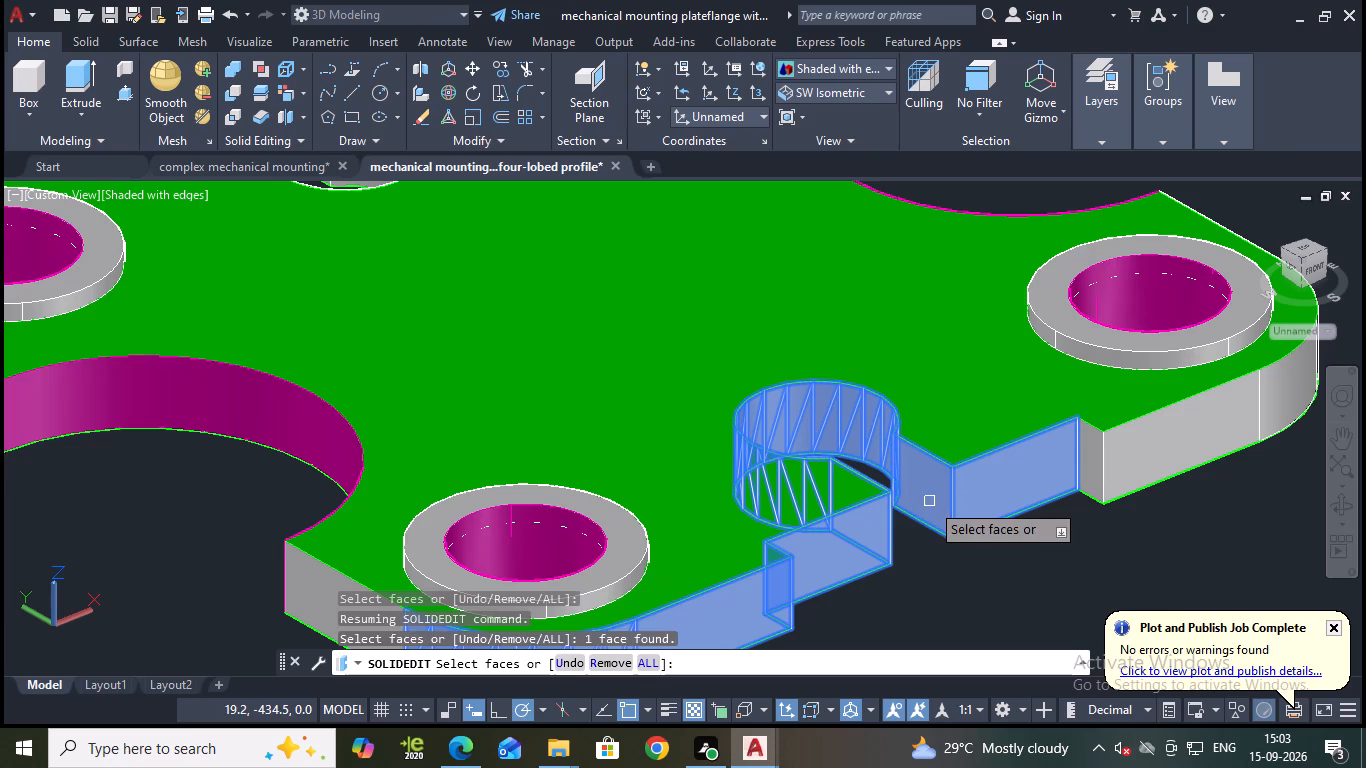
click(1164, 467)
scroll(1141, 470, up, 1)
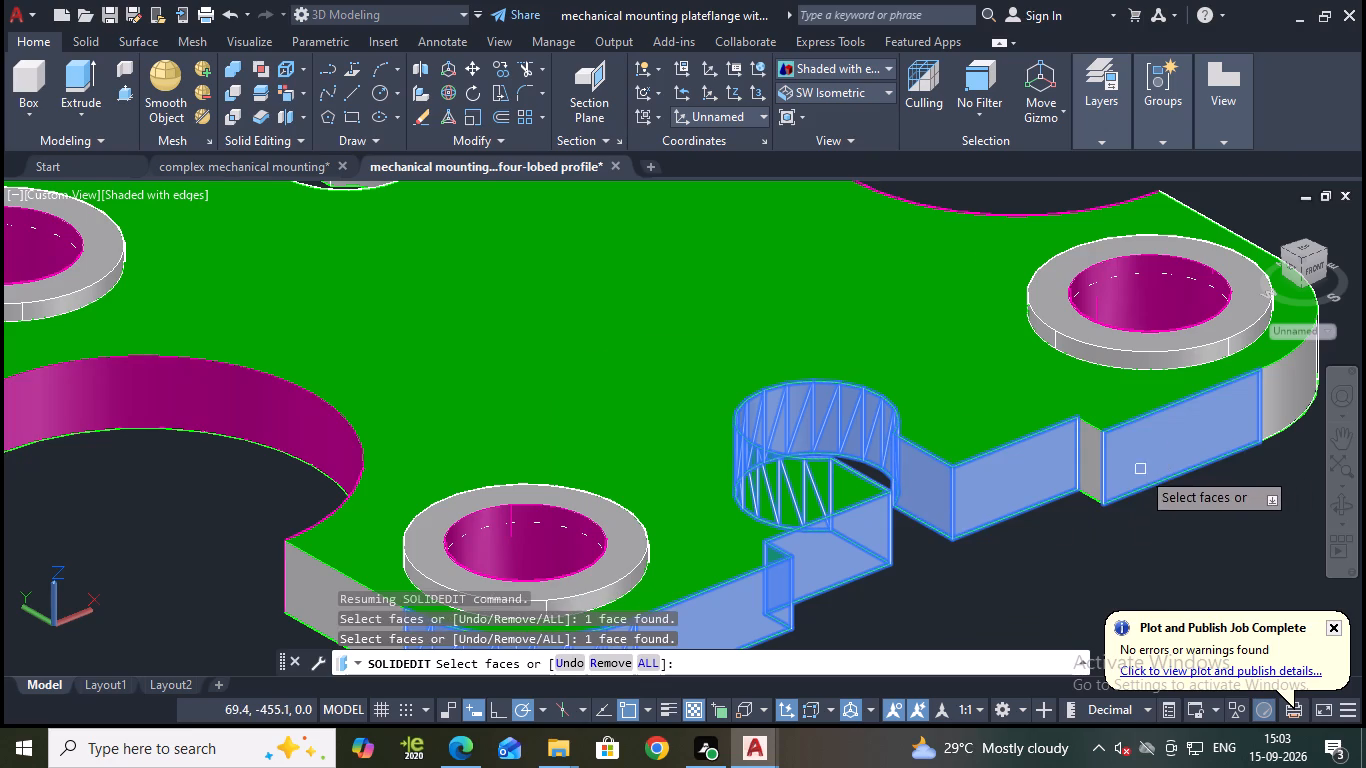
scroll(1141, 470, up, 1)
click(1059, 462)
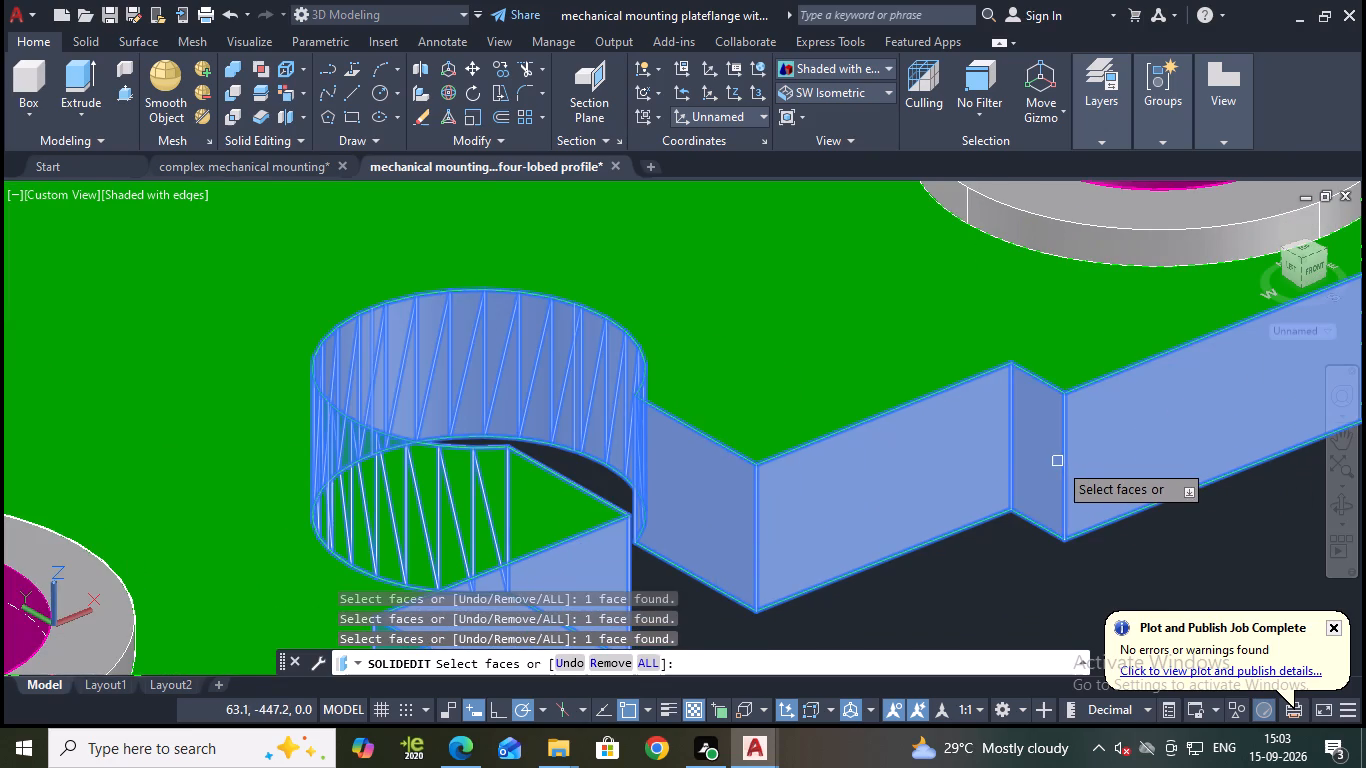
scroll(1058, 462, down, 2)
click(1220, 408)
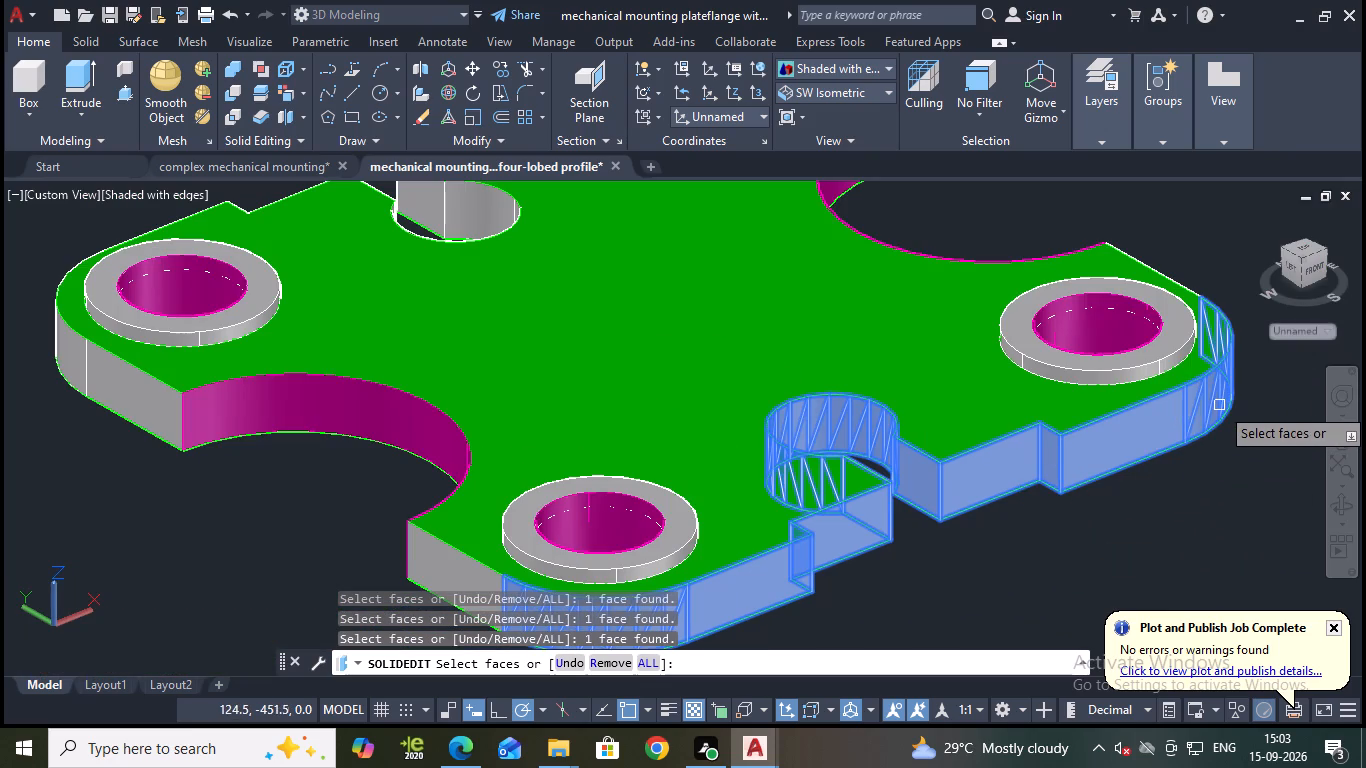
scroll(1151, 445, down, 2)
scroll(861, 535, up, 2)
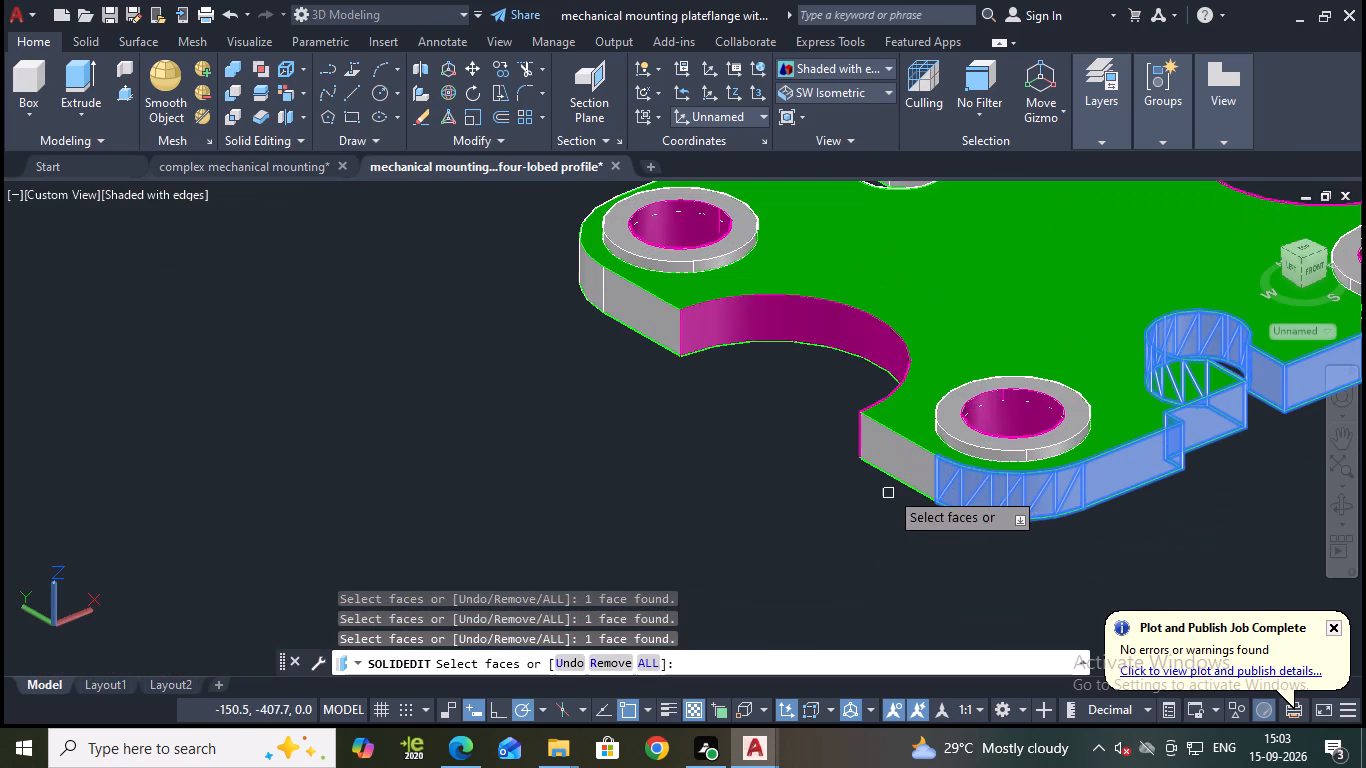
click(896, 450)
shift+middle_drag(800, 437, 827, 446)
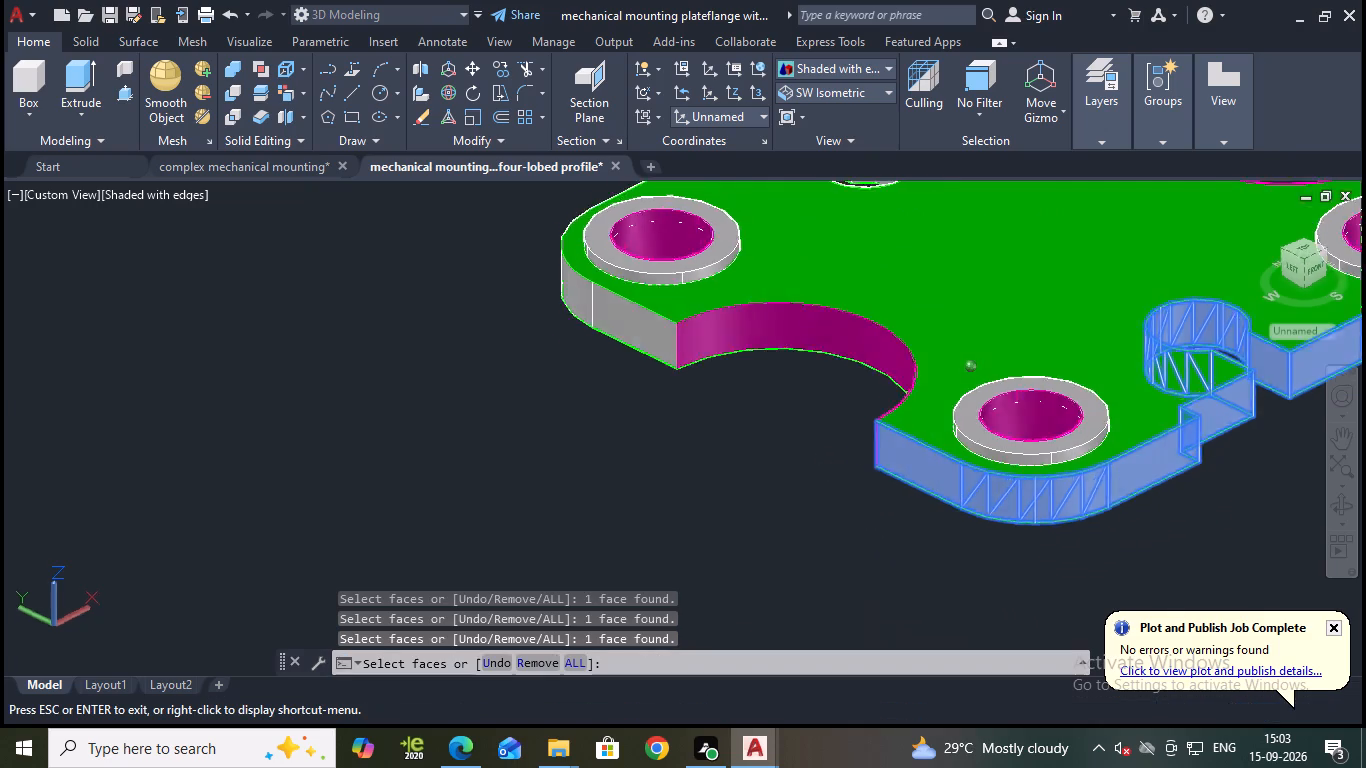
shift+middle_drag(827, 446, 905, 473)
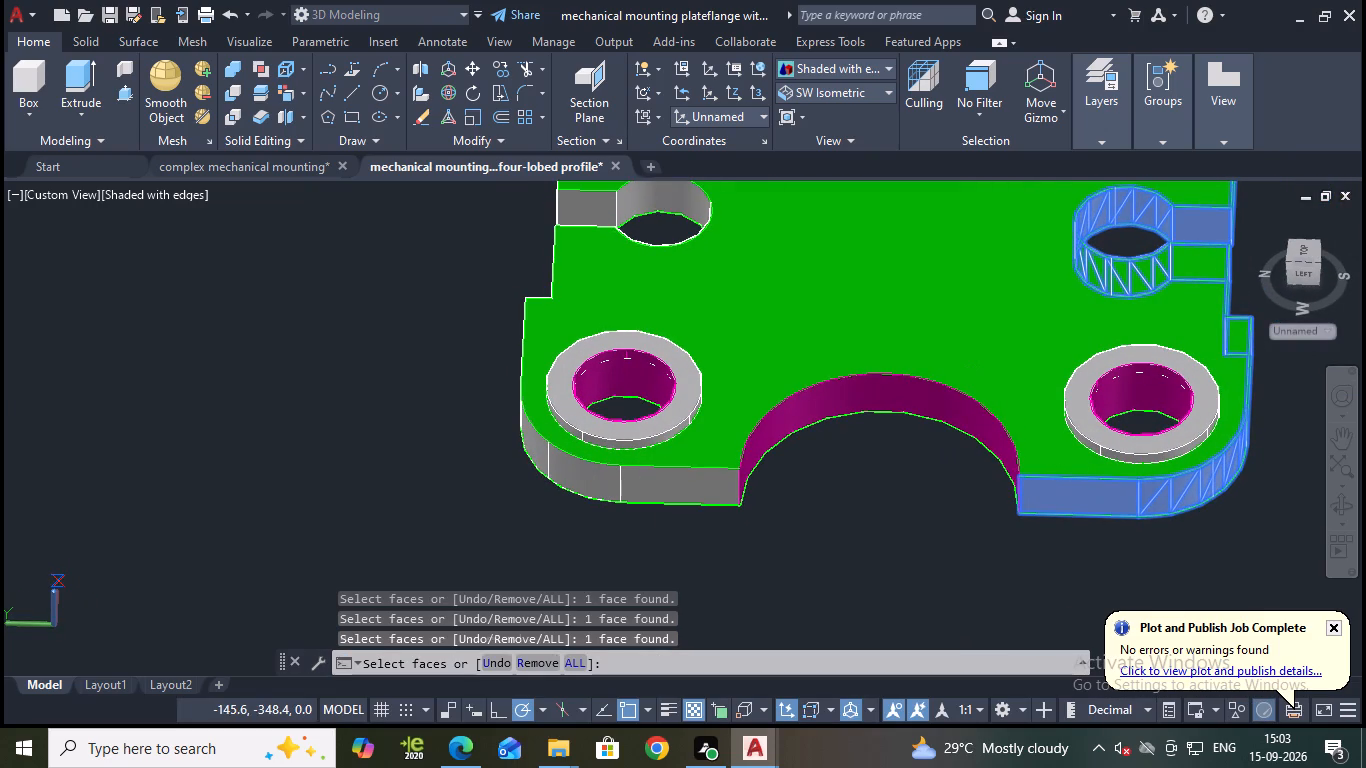
click(681, 488)
click(592, 485)
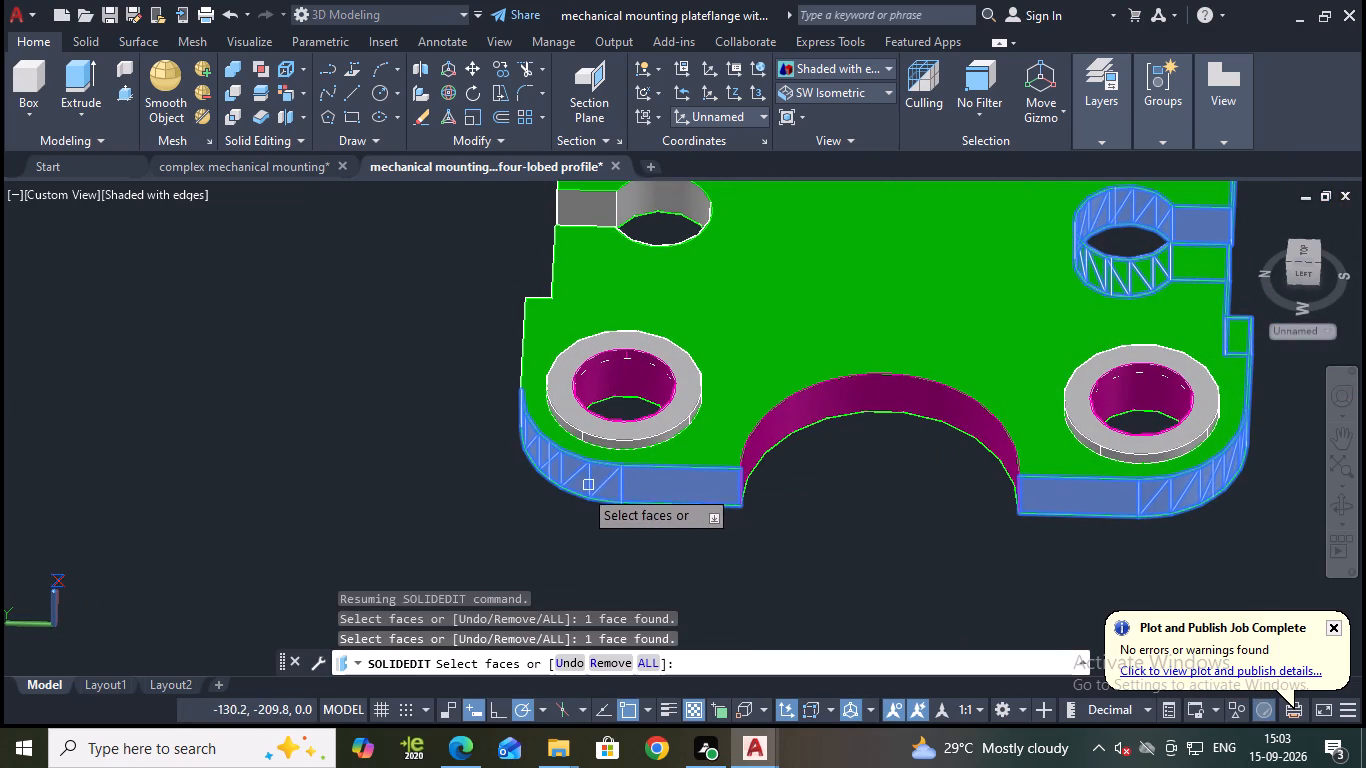
shift+middle_drag(504, 492, 658, 501)
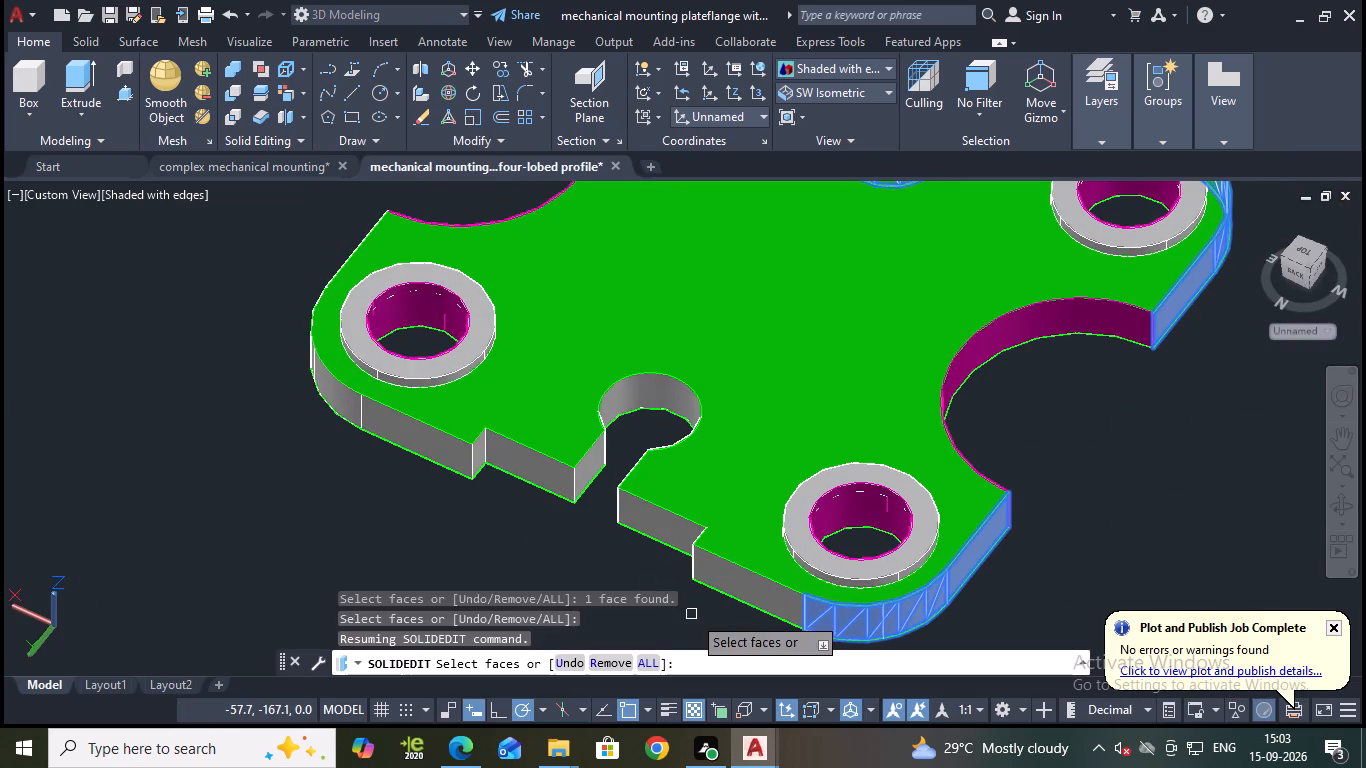
click(733, 588)
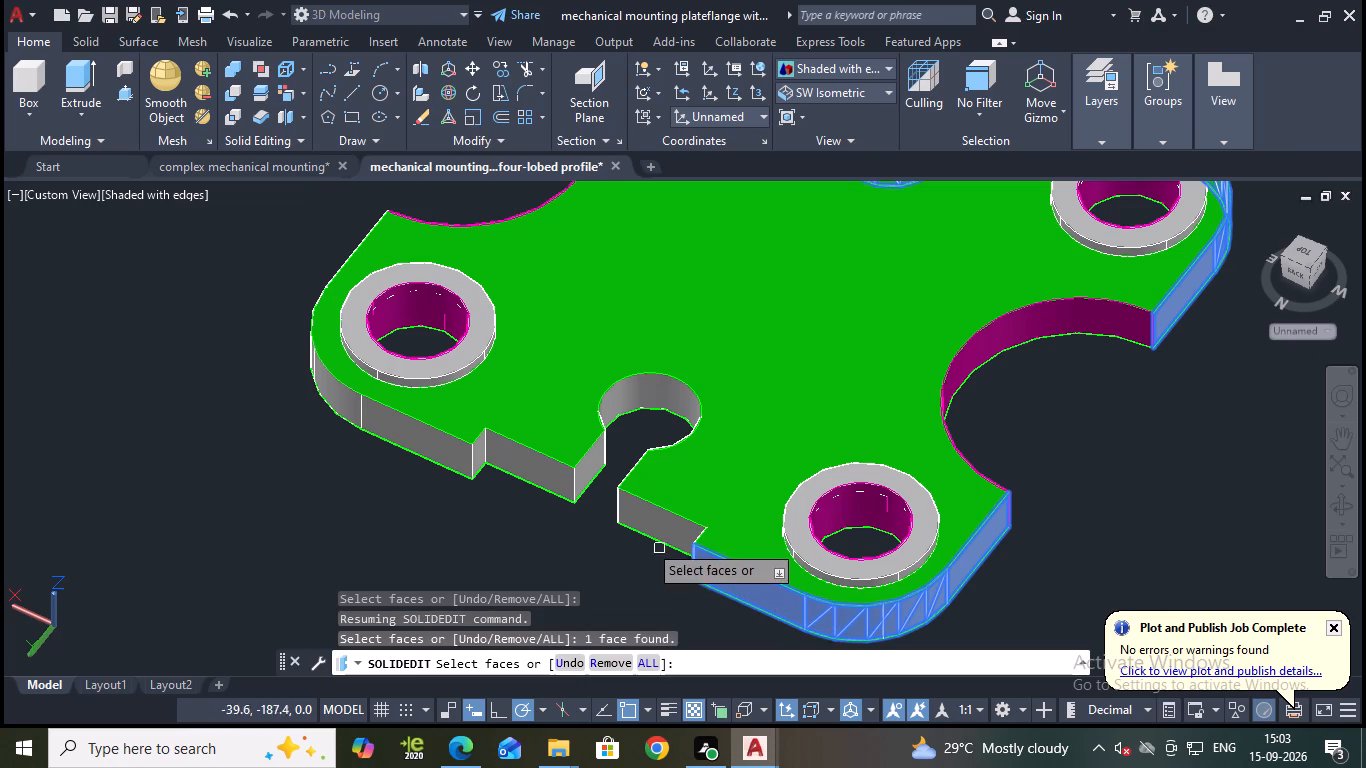
click(653, 522)
scroll(635, 579, up, 2)
shift+middle_drag(635, 579, 640, 579)
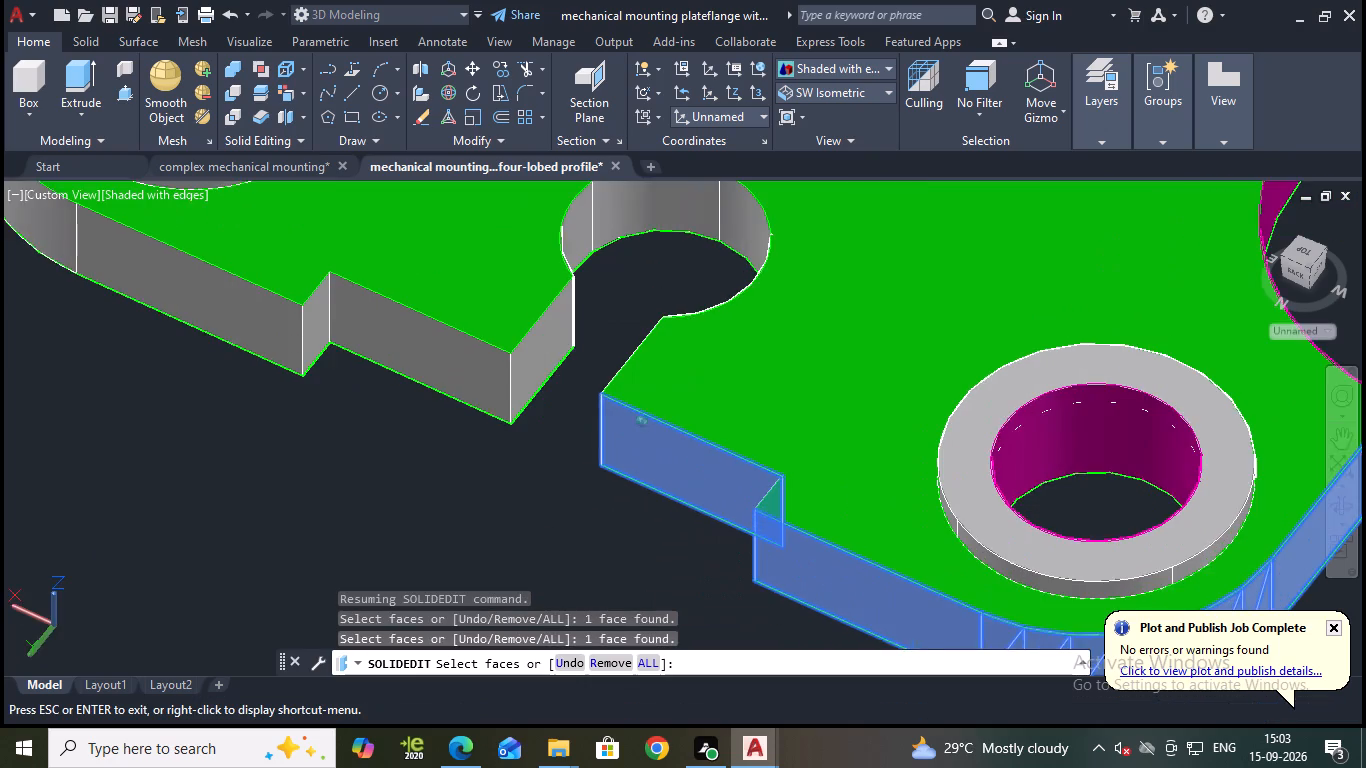
shift+middle_drag(640, 579, 746, 561)
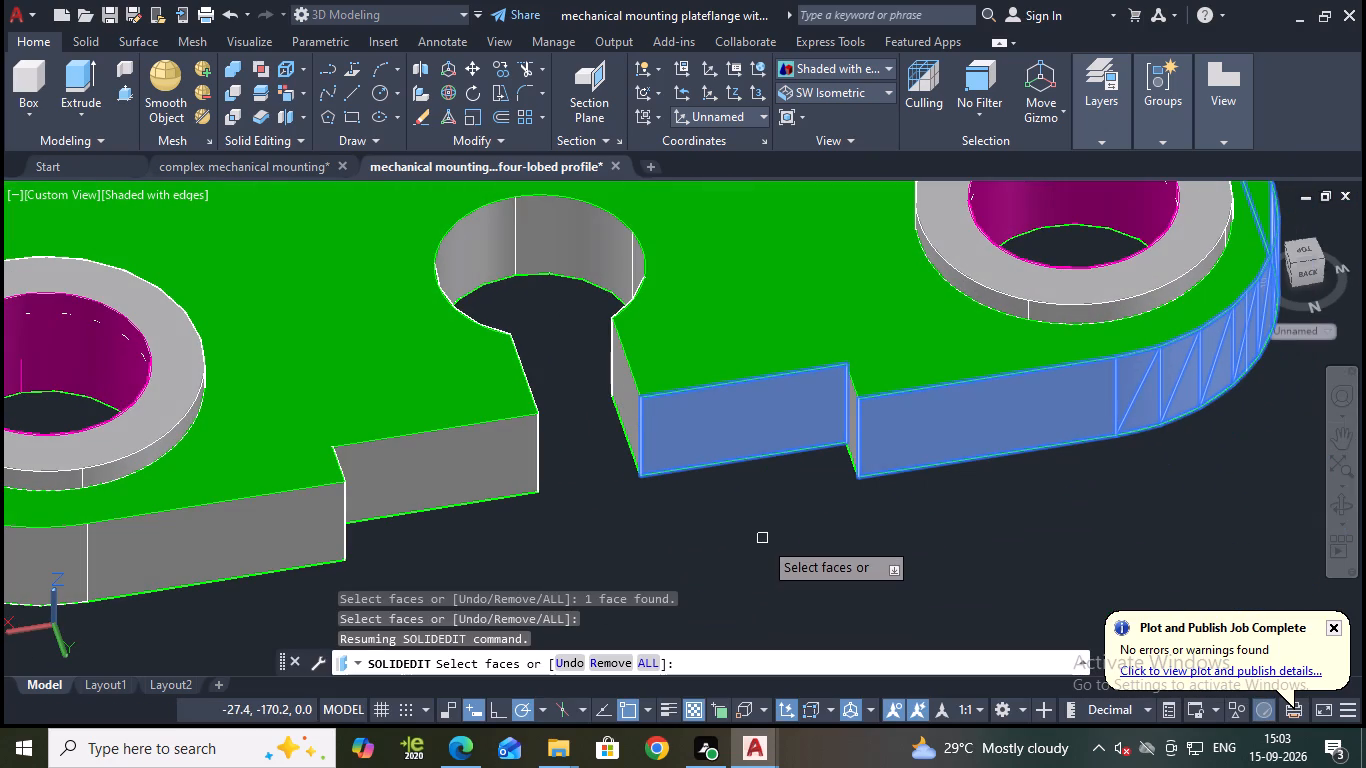
shift+middle_drag(766, 542, 797, 550)
shift+scroll(775, 546, up, 1)
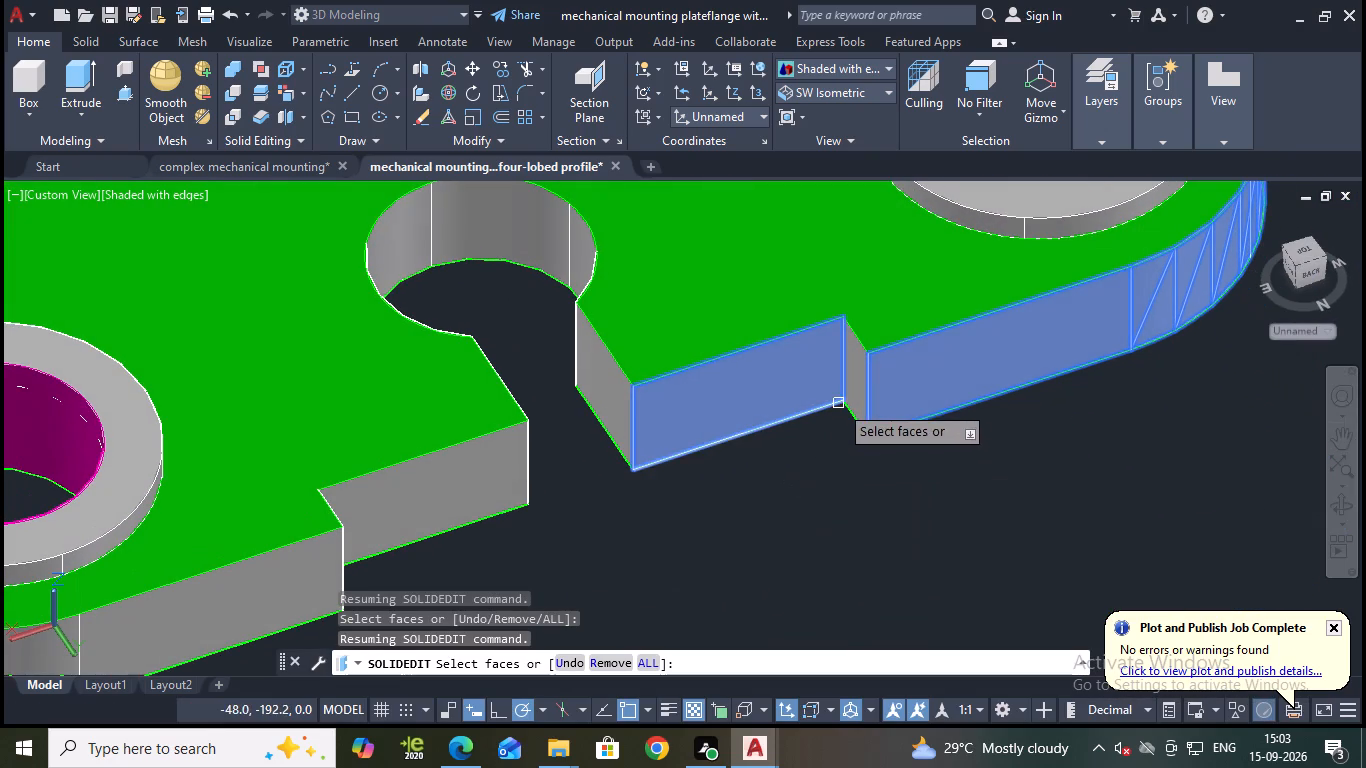
click(861, 389)
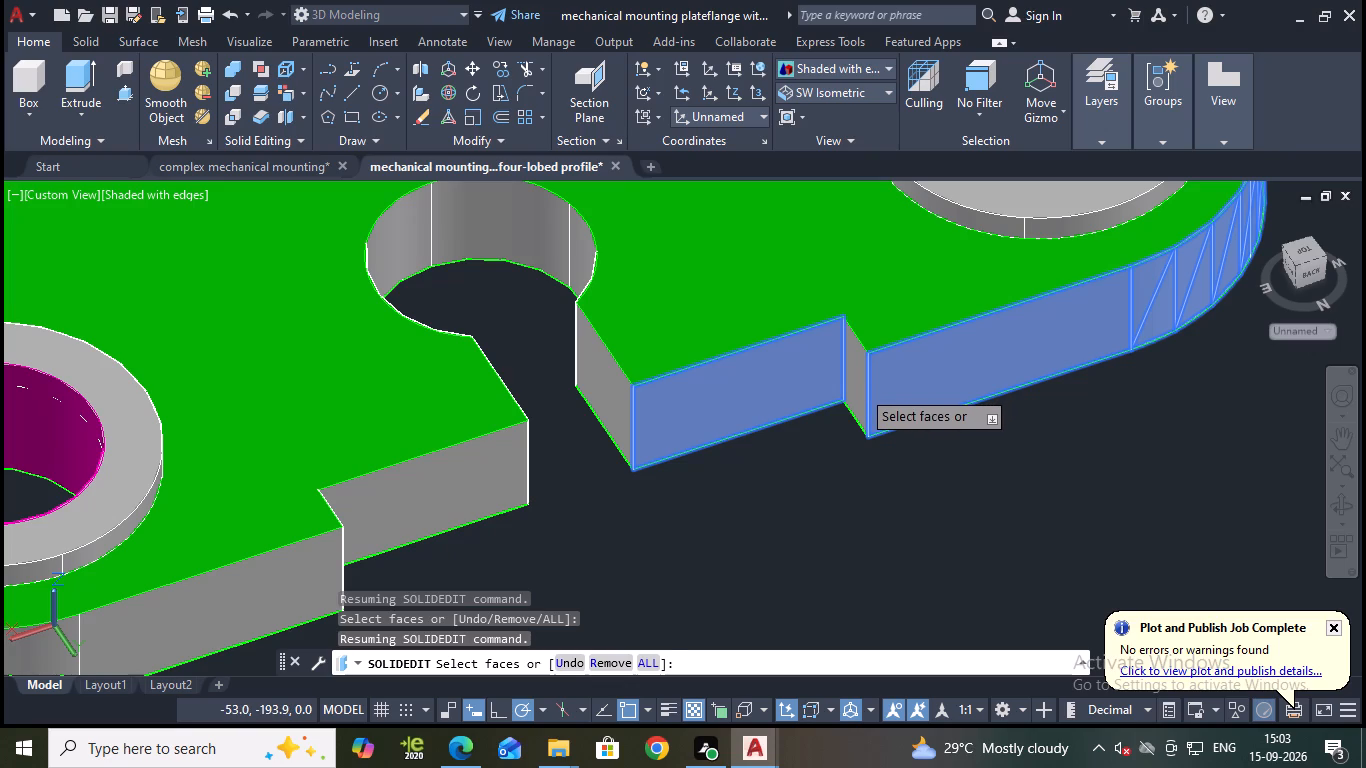
click(555, 225)
click(601, 371)
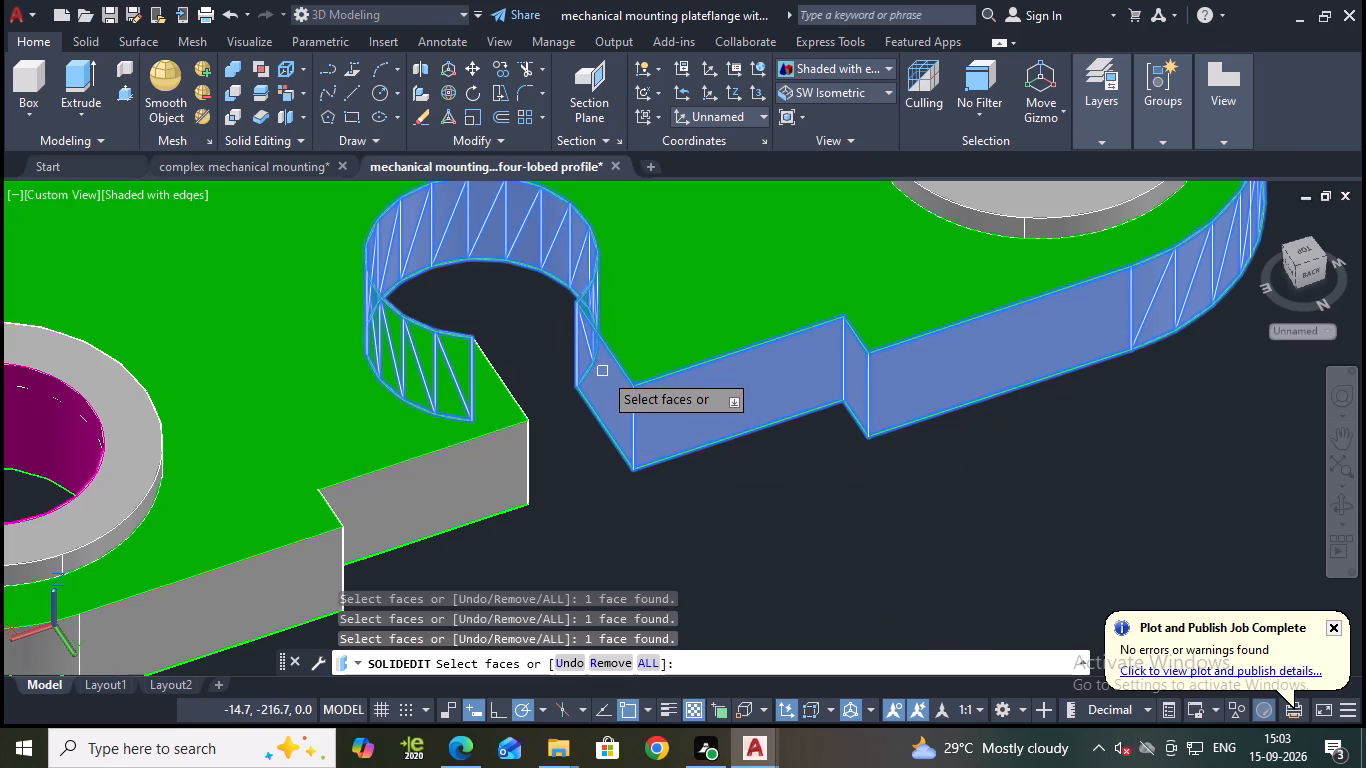
scroll(673, 413, down, 2)
shift+middle_drag(742, 460, 674, 453)
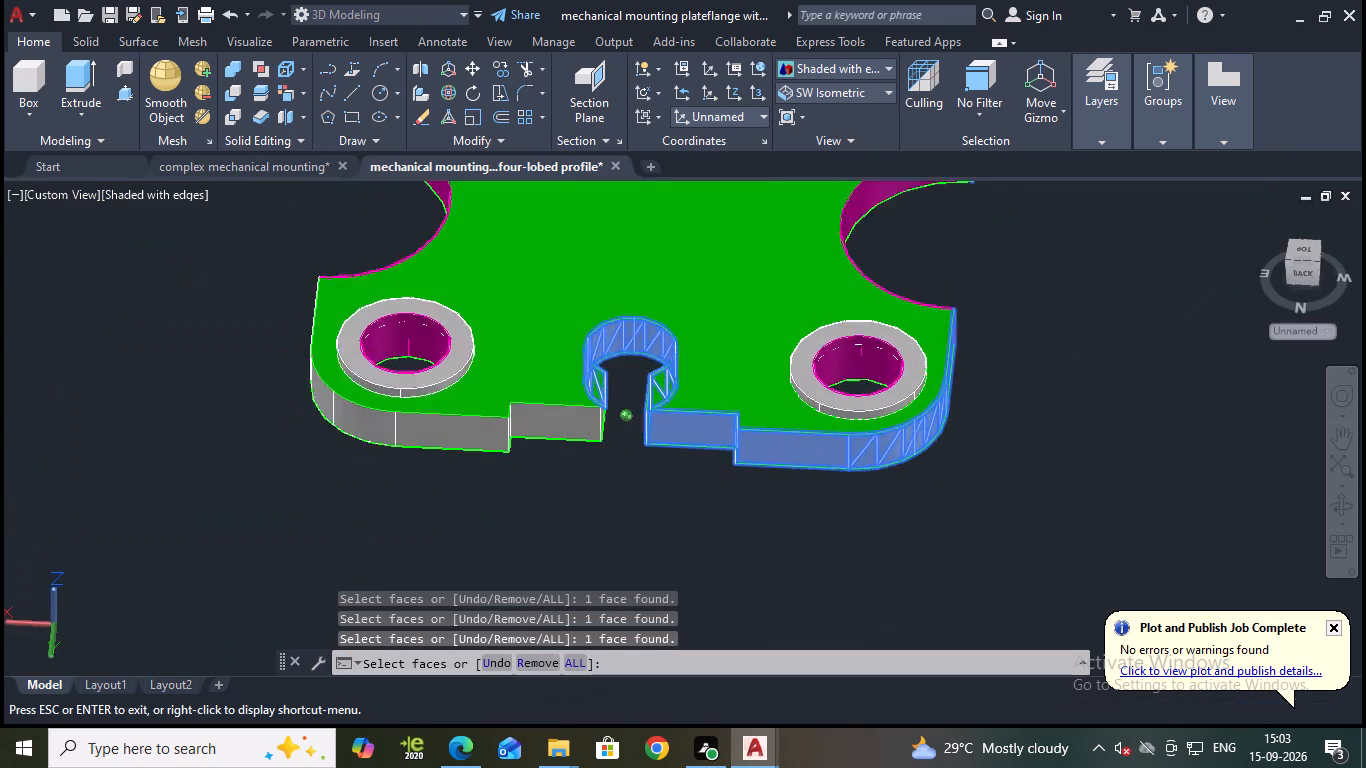
shift+middle_drag(674, 453, 648, 388)
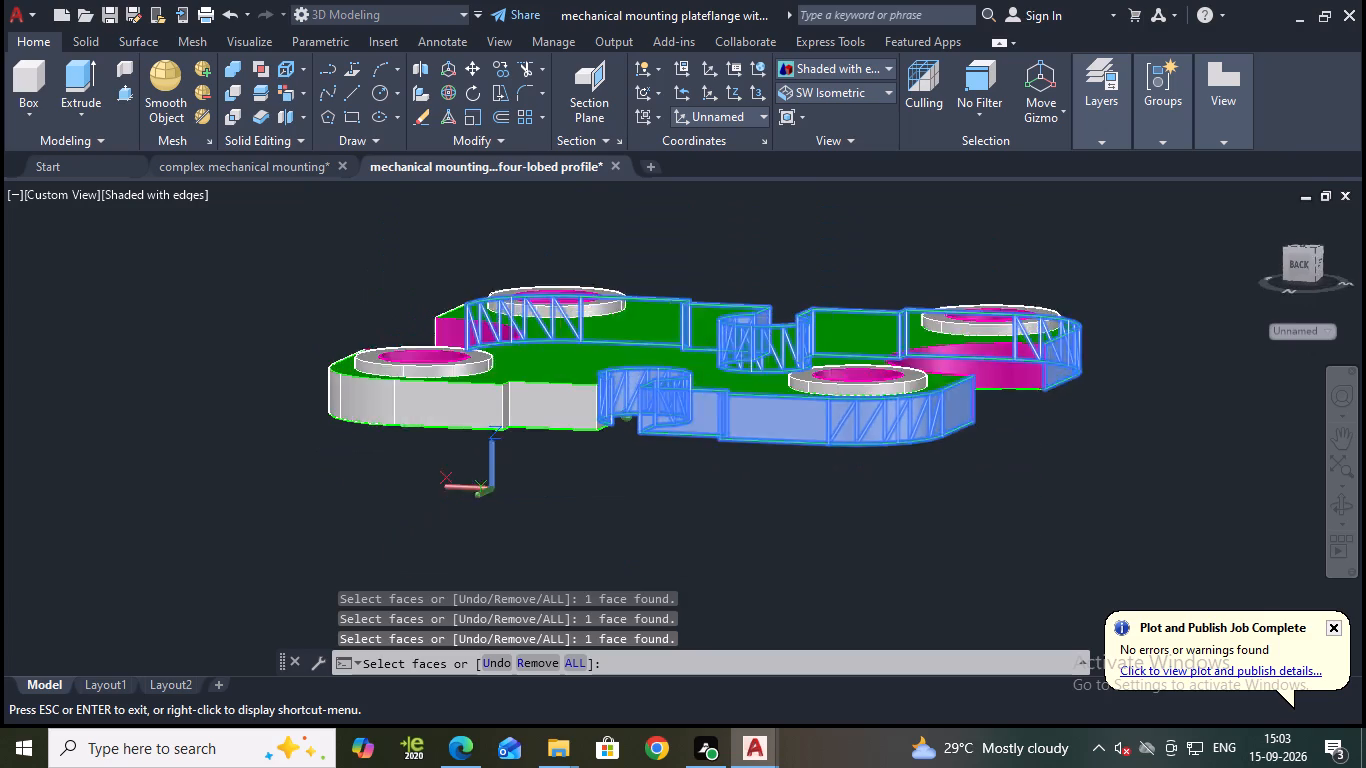
shift+middle_drag(648, 388, 651, 422)
scroll(618, 426, up, 1)
shift+middle_drag(614, 444, 579, 446)
click(593, 392)
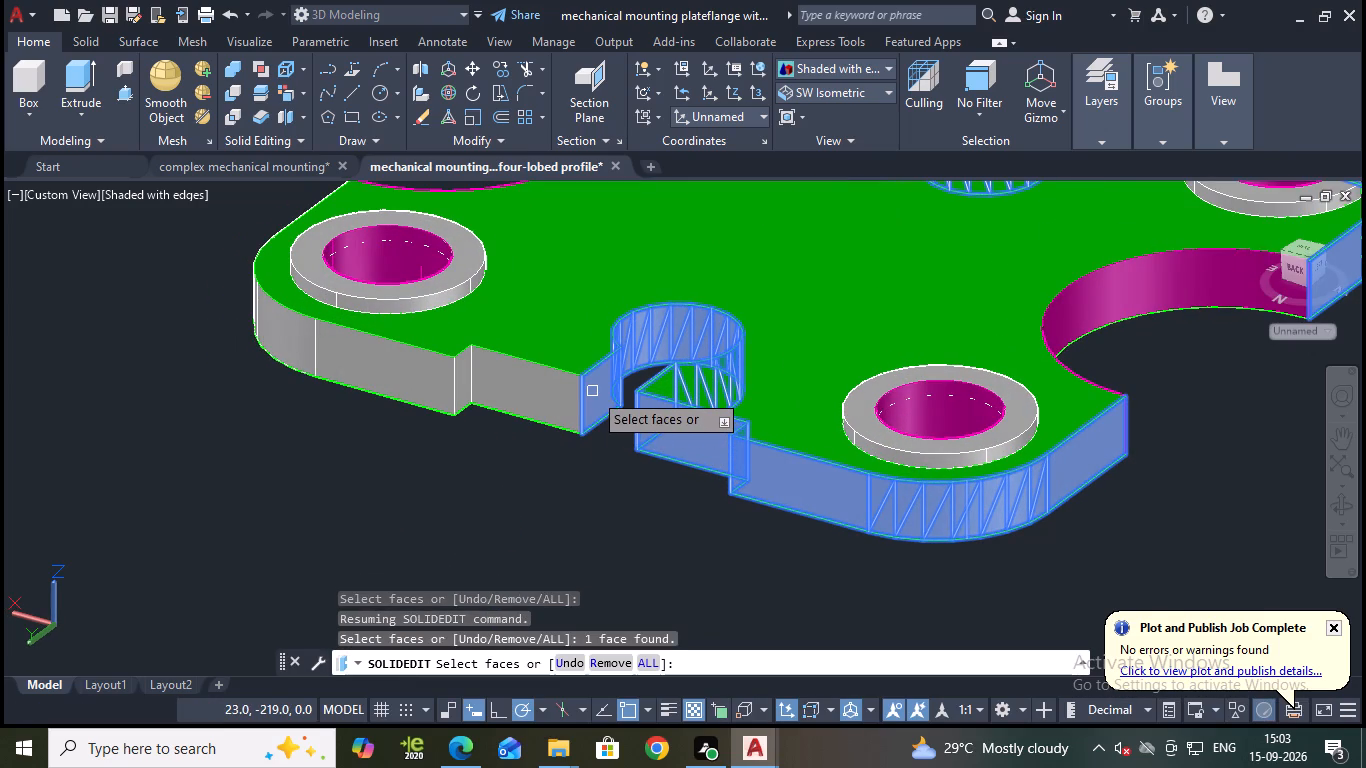
click(559, 396)
scroll(479, 393, up, 3)
click(423, 379)
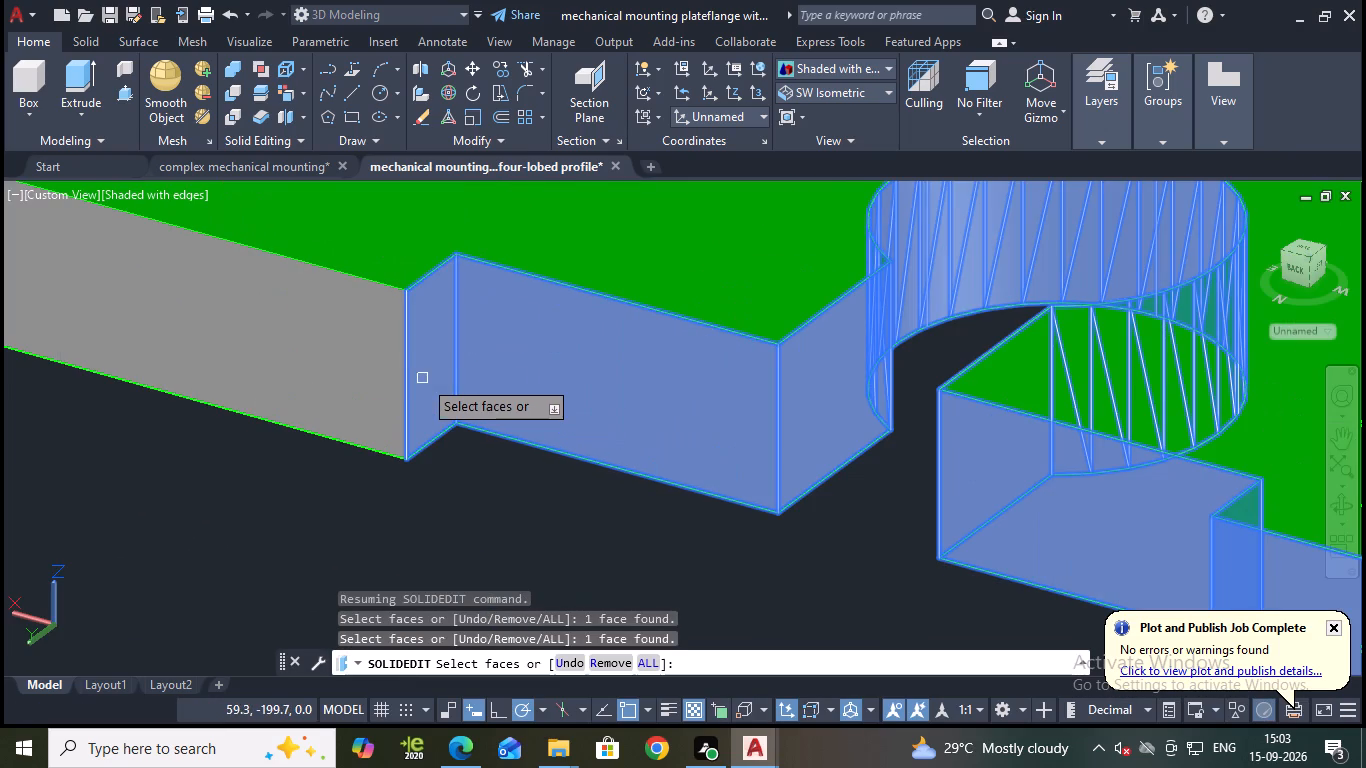
click(381, 378)
scroll(381, 378, down, 3)
shift+middle_drag(337, 463, 337, 464)
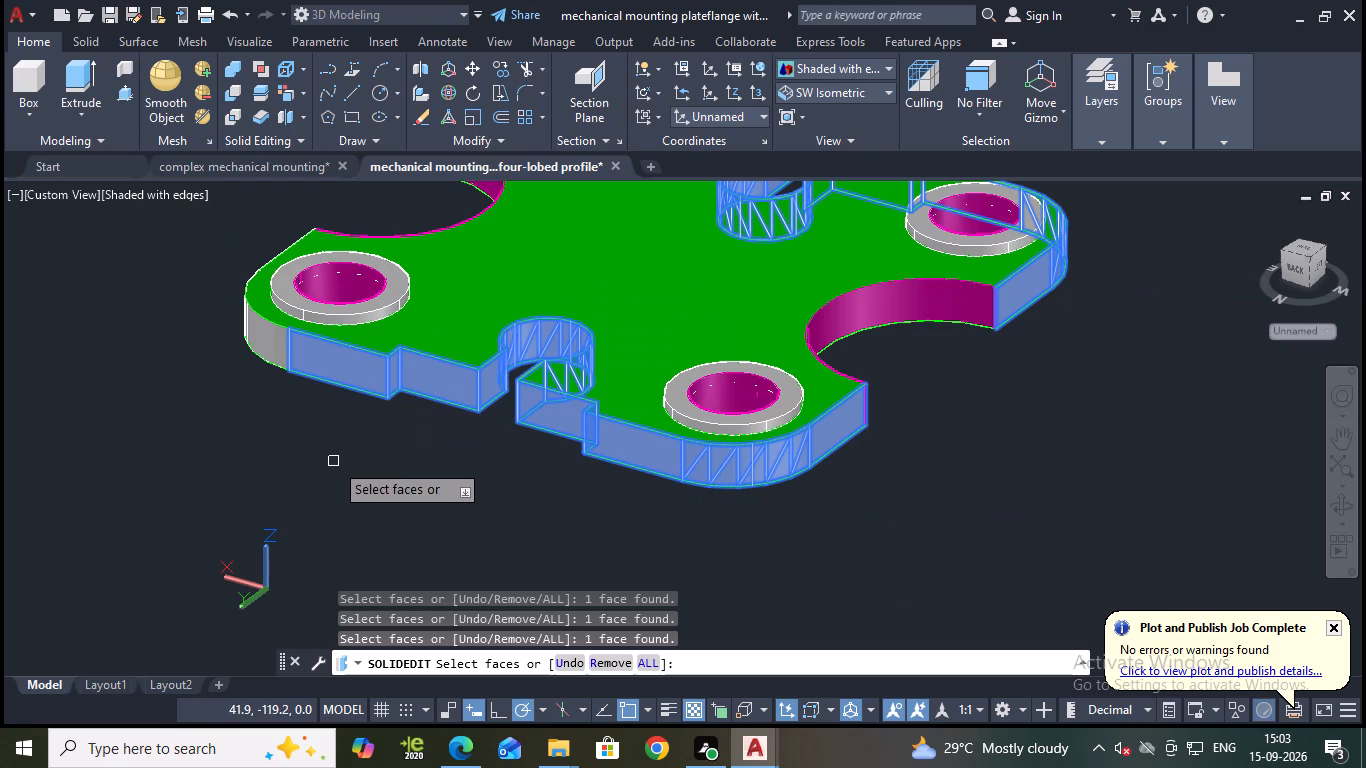
shift+middle_drag(337, 464, 530, 474)
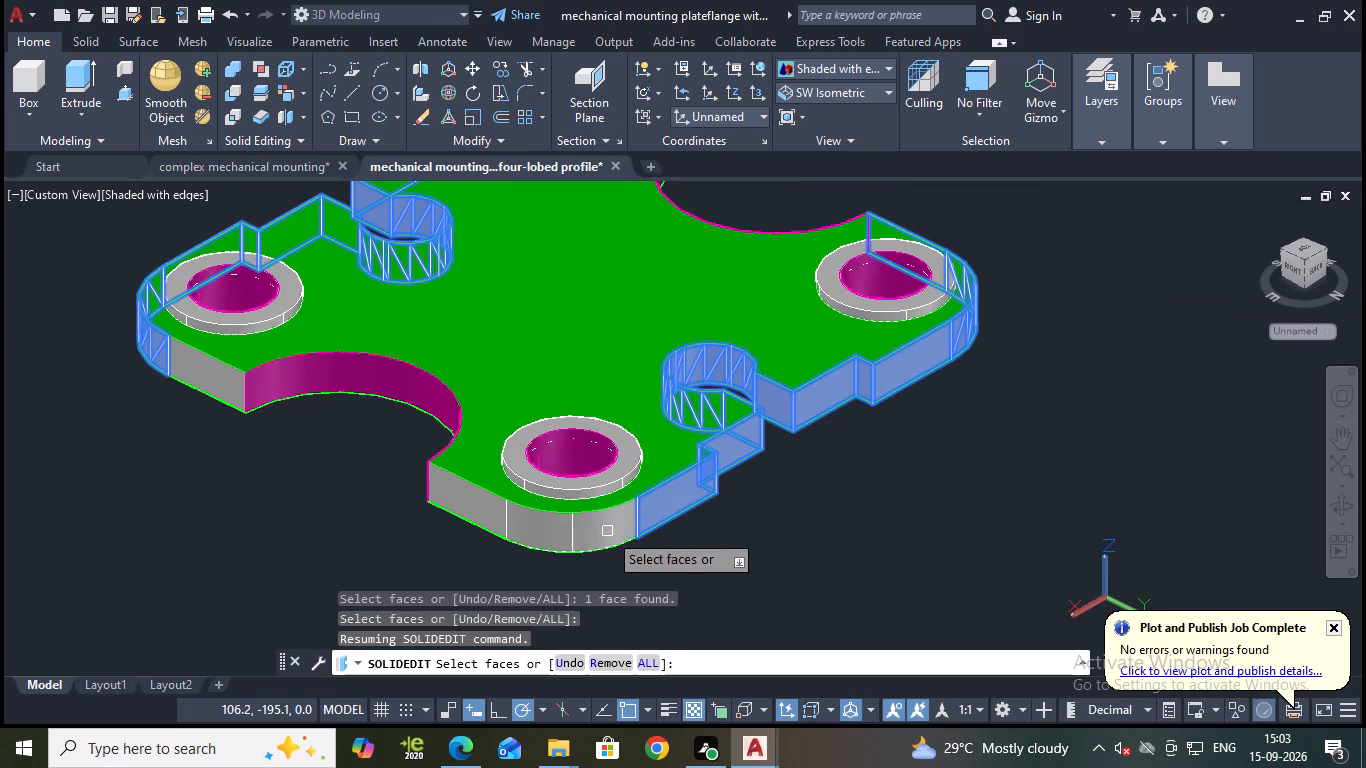
click(608, 532)
click(490, 521)
middle_drag(357, 491, 373, 493)
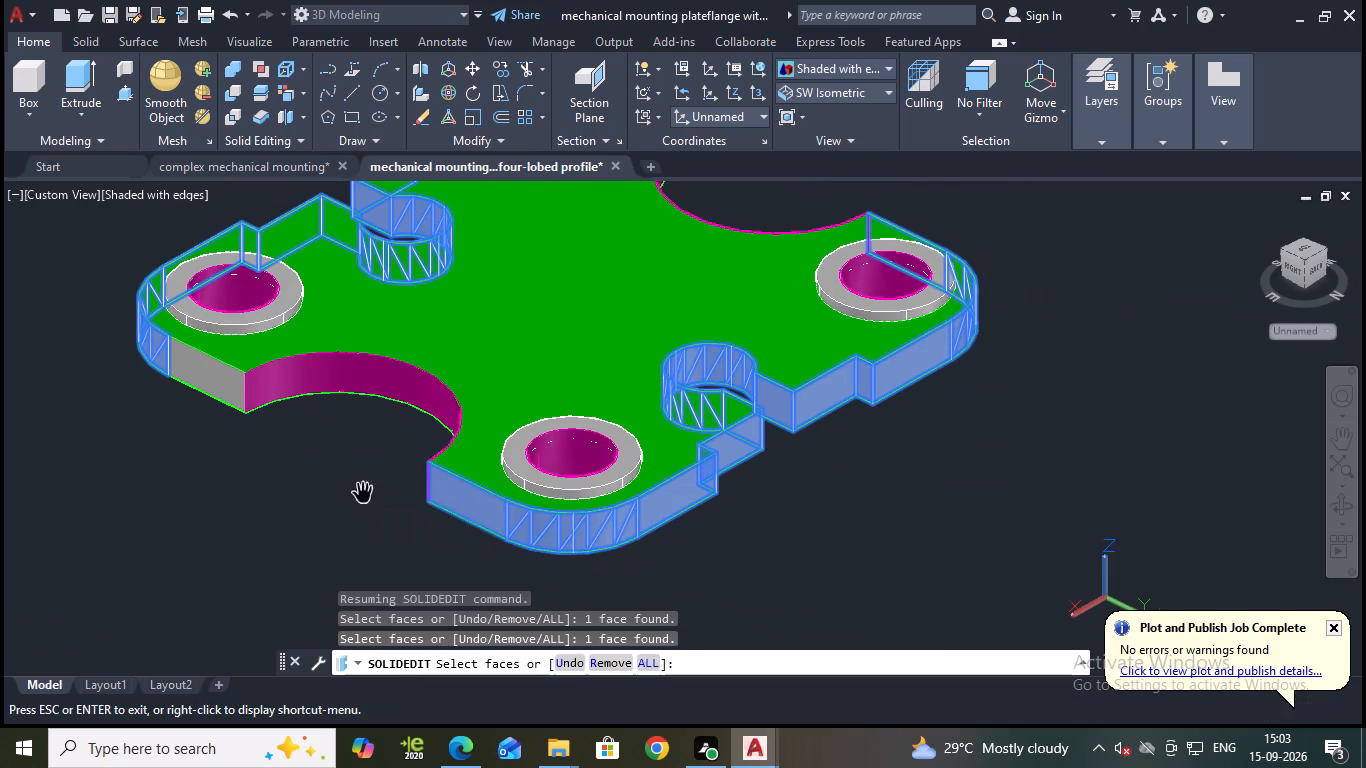
middle_drag(373, 493, 569, 495)
click(416, 370)
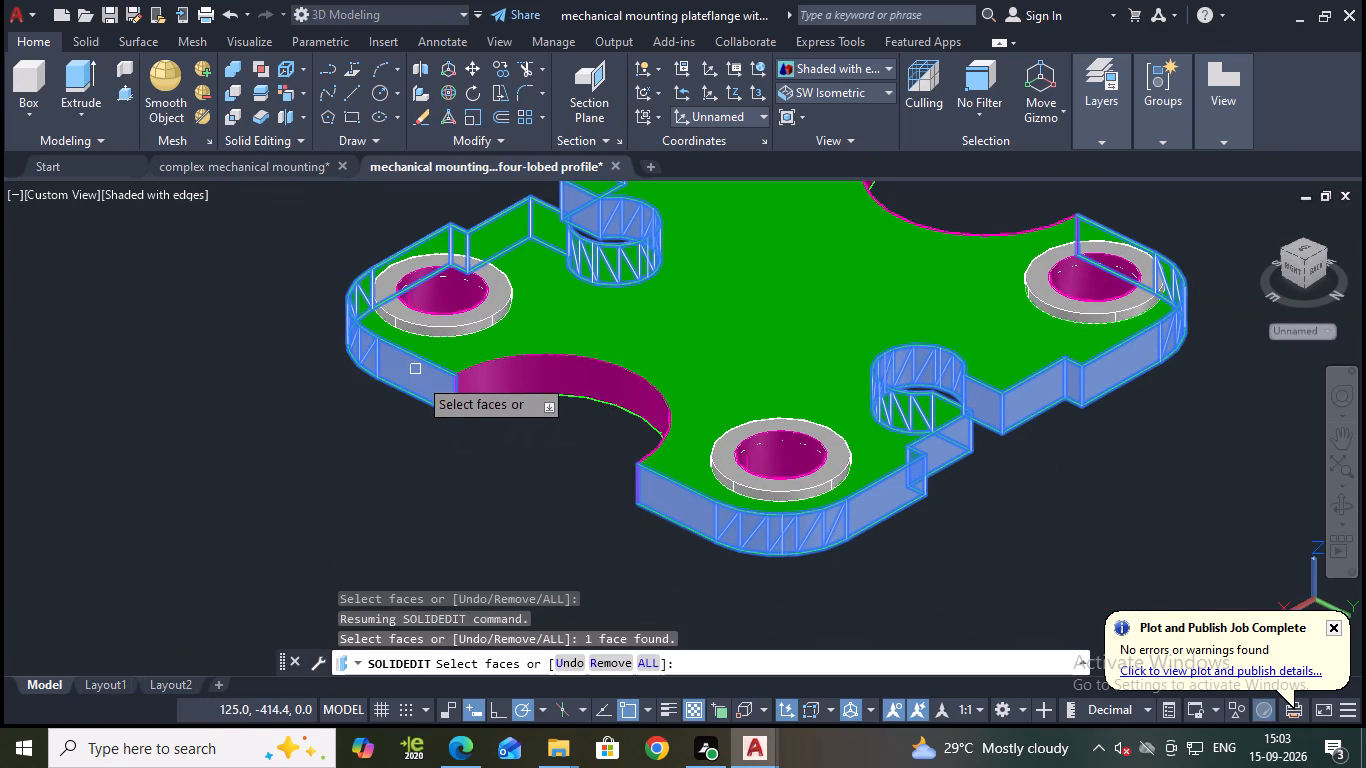
shift+middle_drag(531, 435, 614, 472)
key(Return)
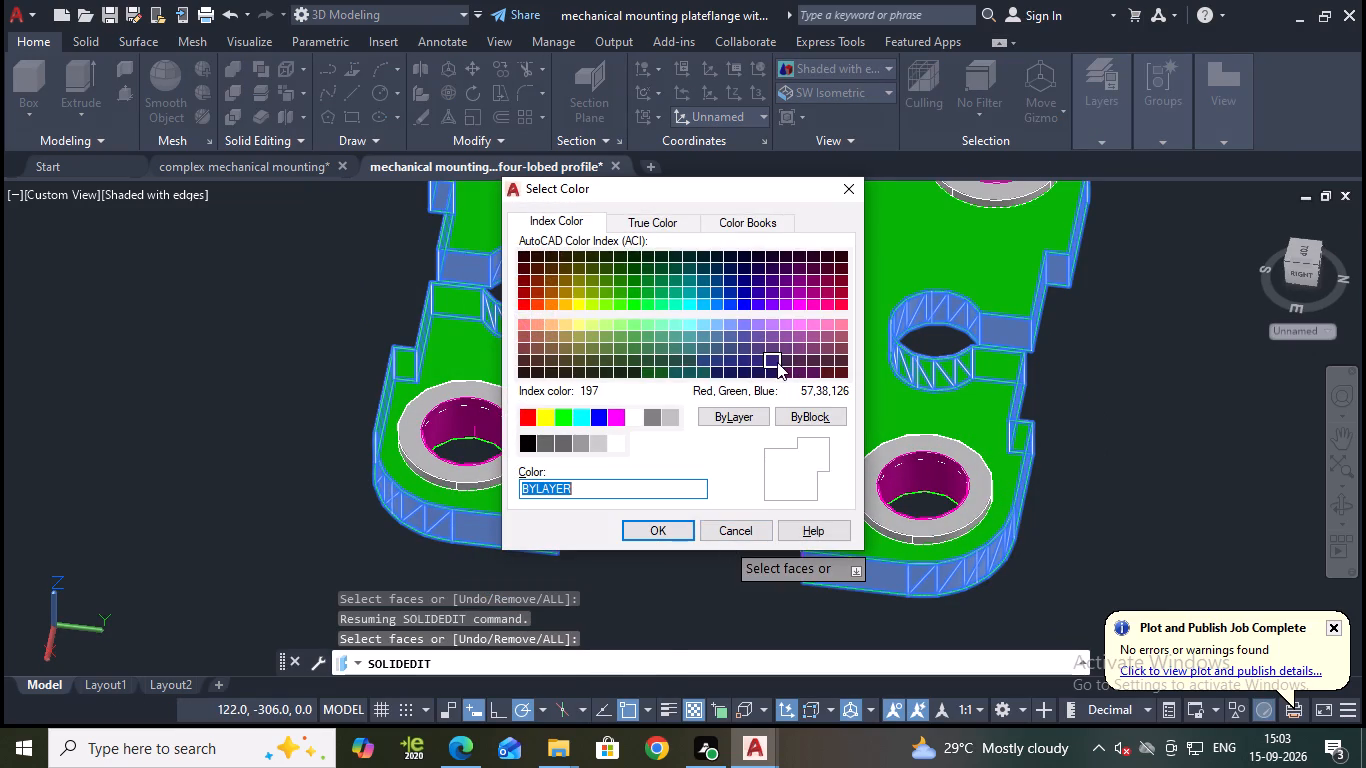
click(848, 302)
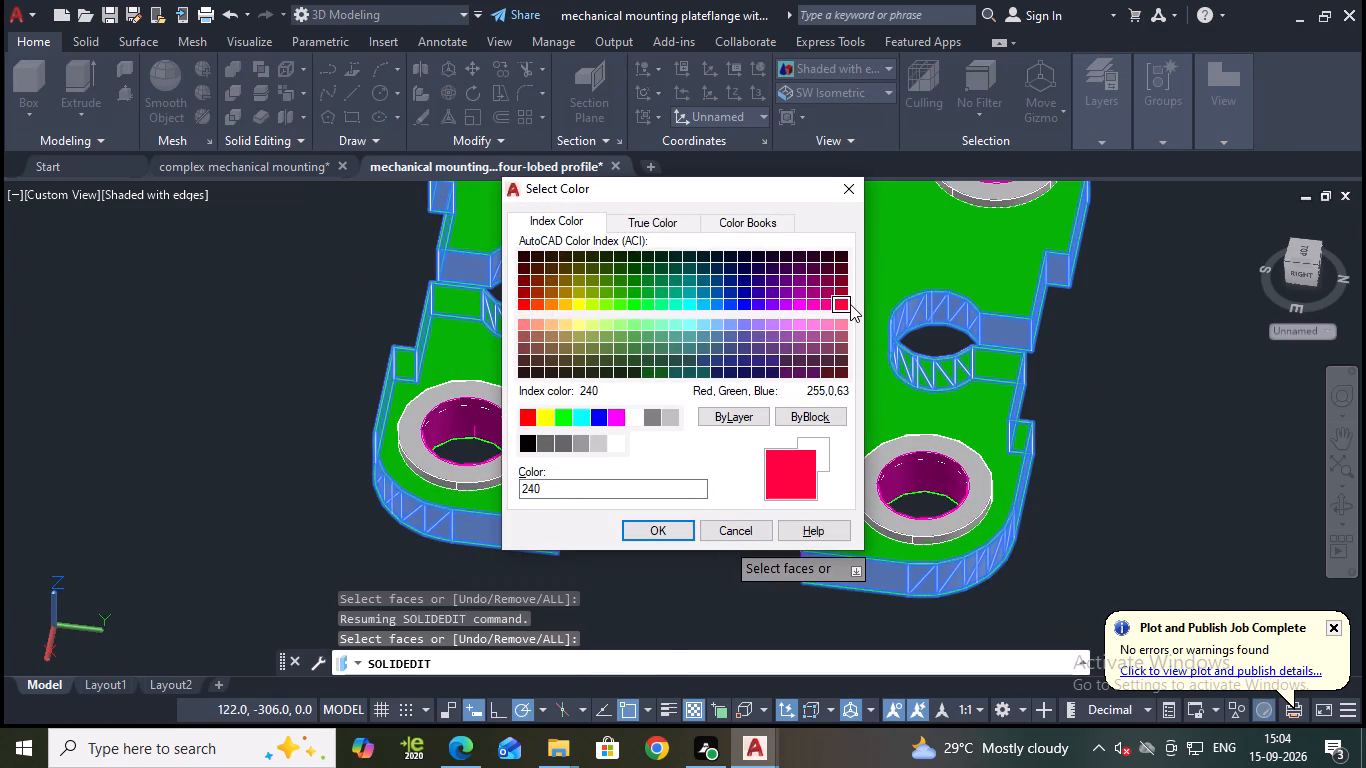
Apply red index color 240 to the selected outer perimeter side faces and keyhole slot walls.
click(643, 536)
key(Return)
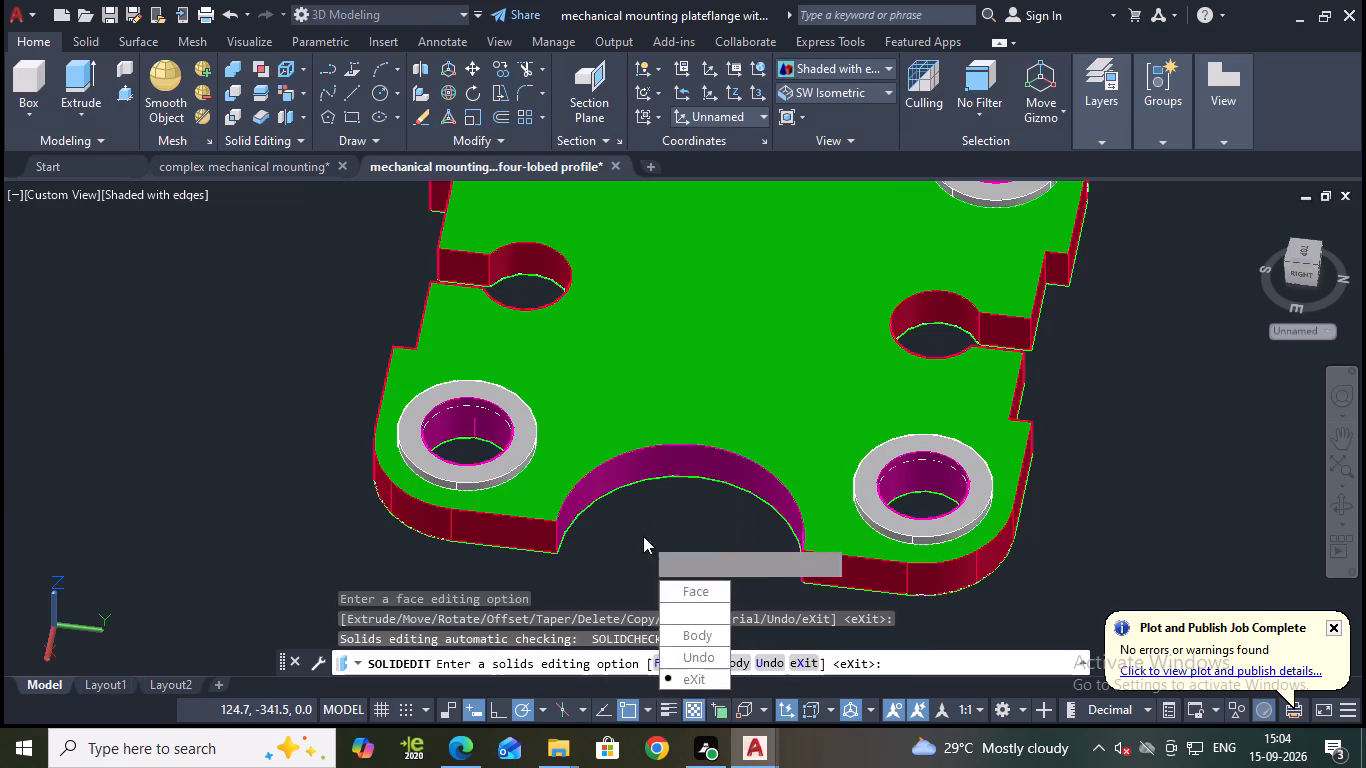
key(Return)
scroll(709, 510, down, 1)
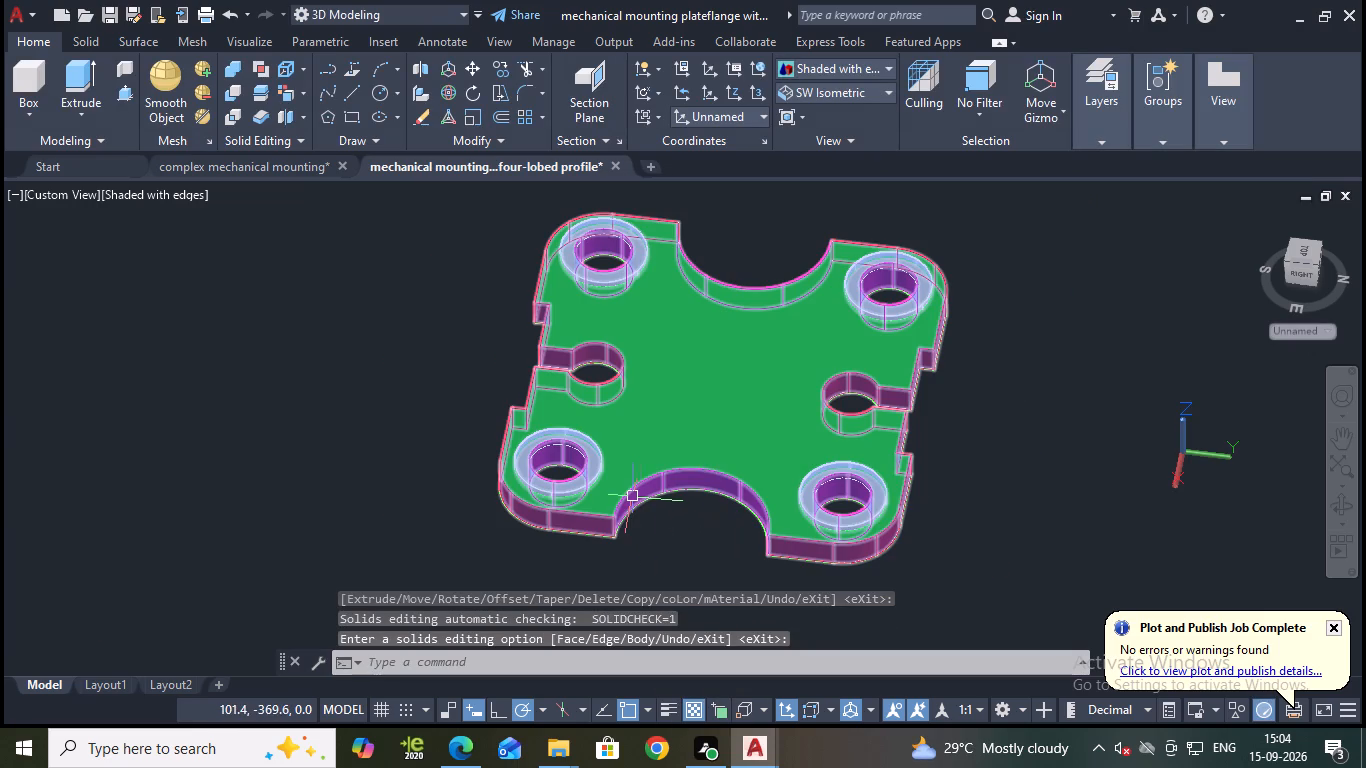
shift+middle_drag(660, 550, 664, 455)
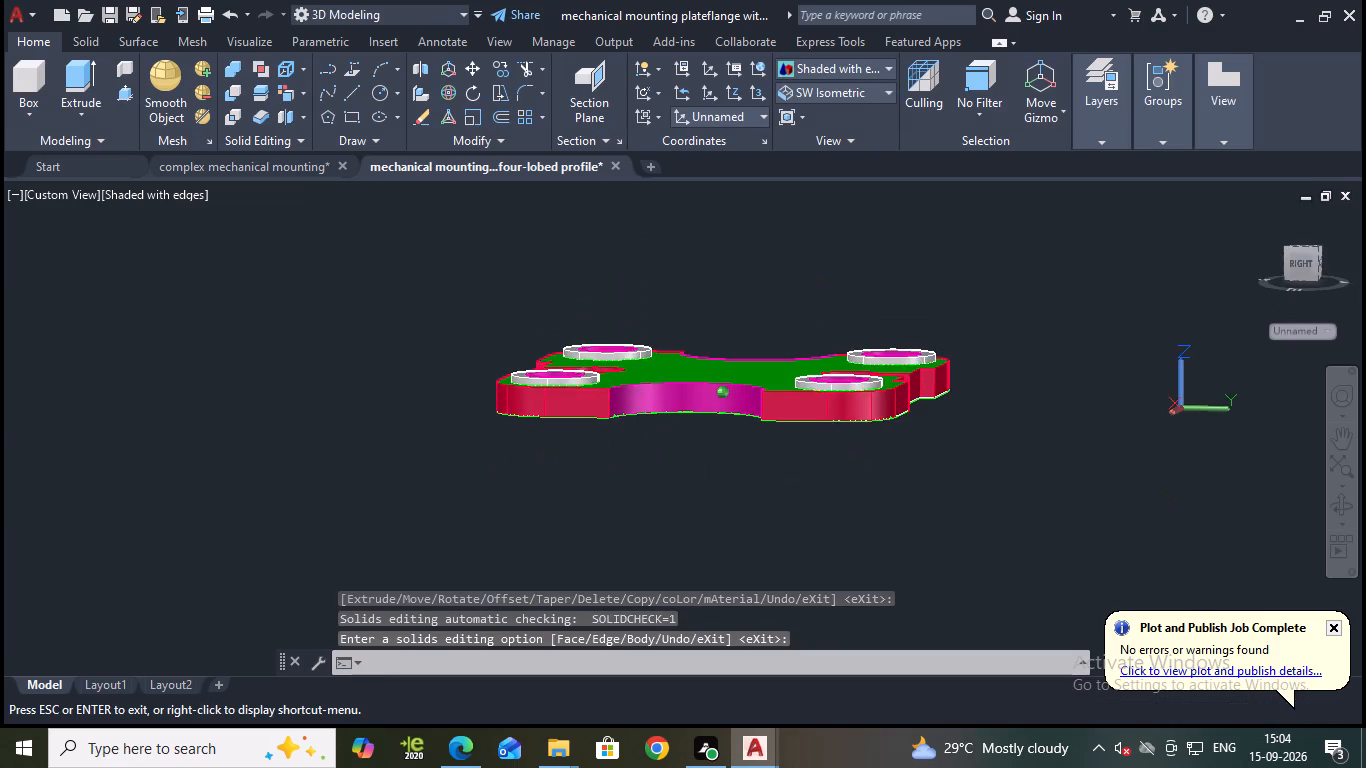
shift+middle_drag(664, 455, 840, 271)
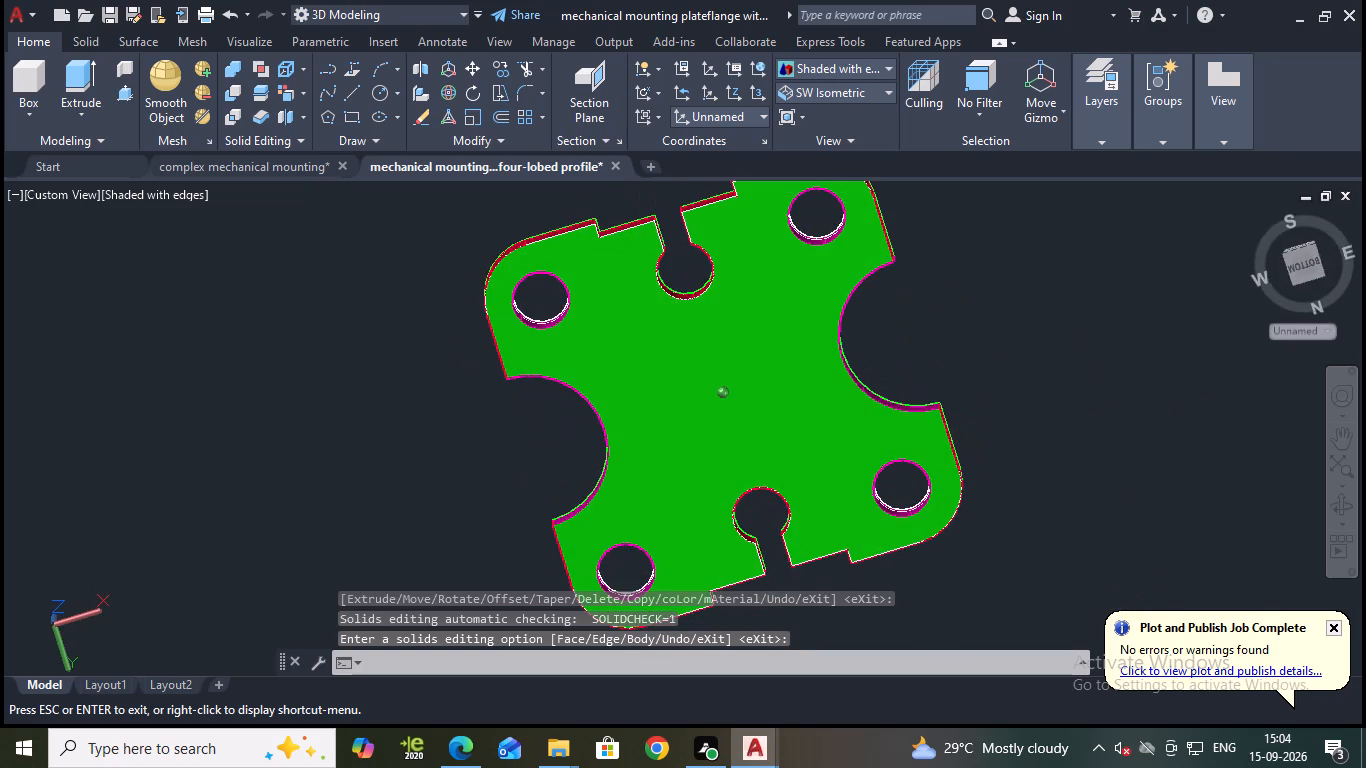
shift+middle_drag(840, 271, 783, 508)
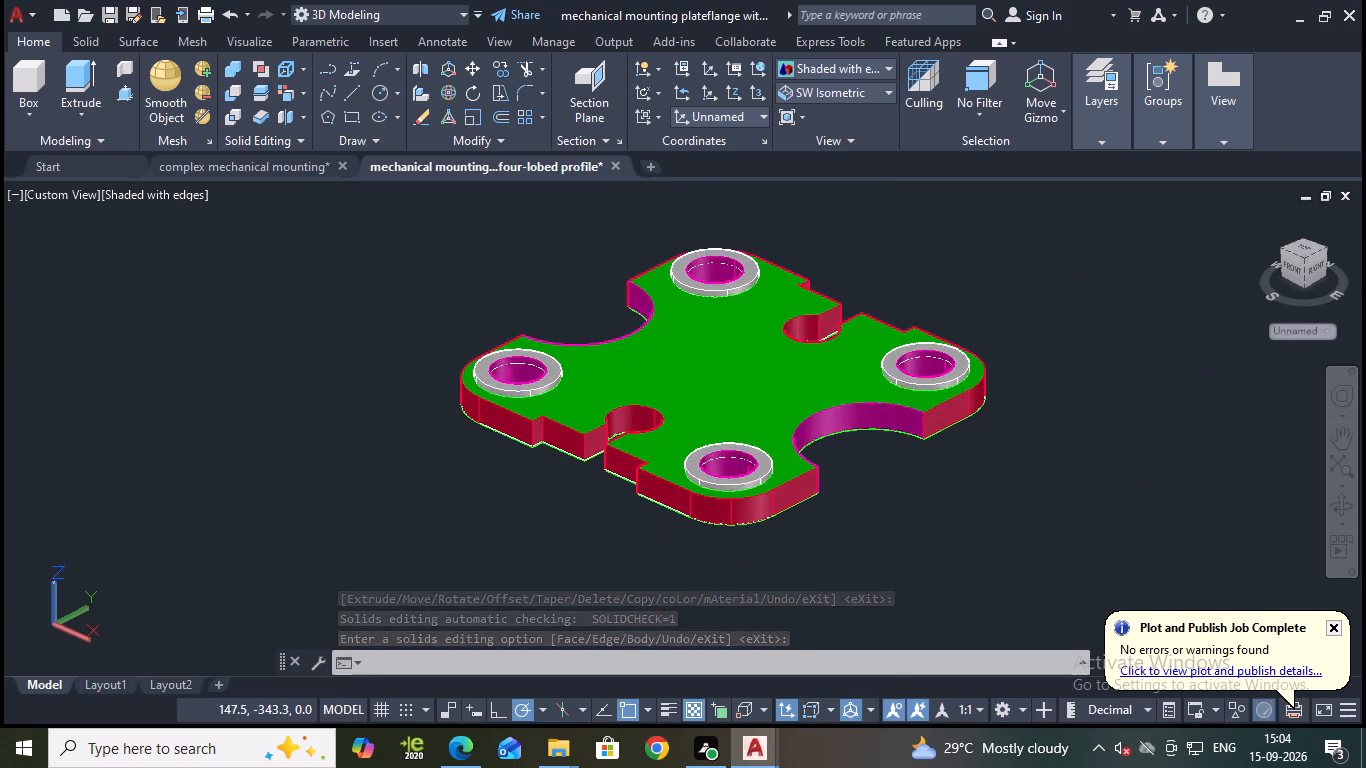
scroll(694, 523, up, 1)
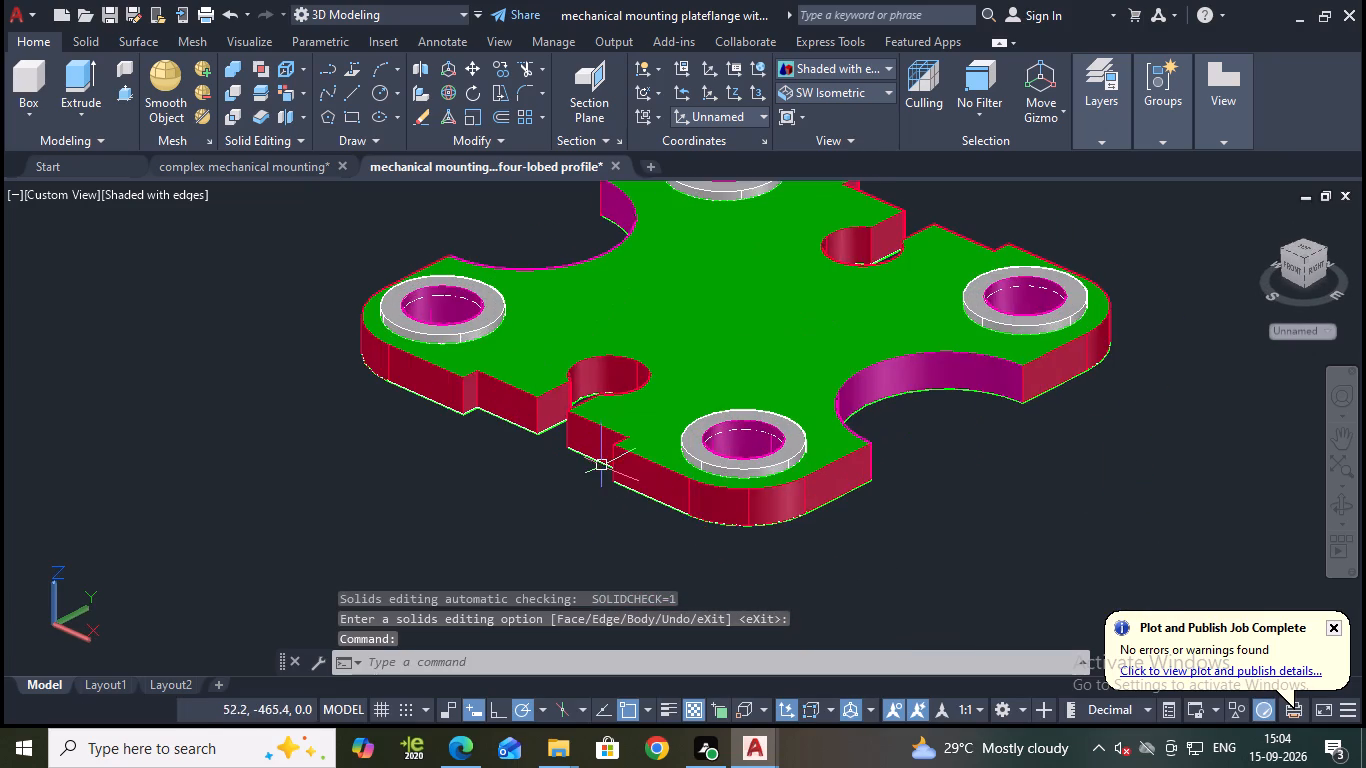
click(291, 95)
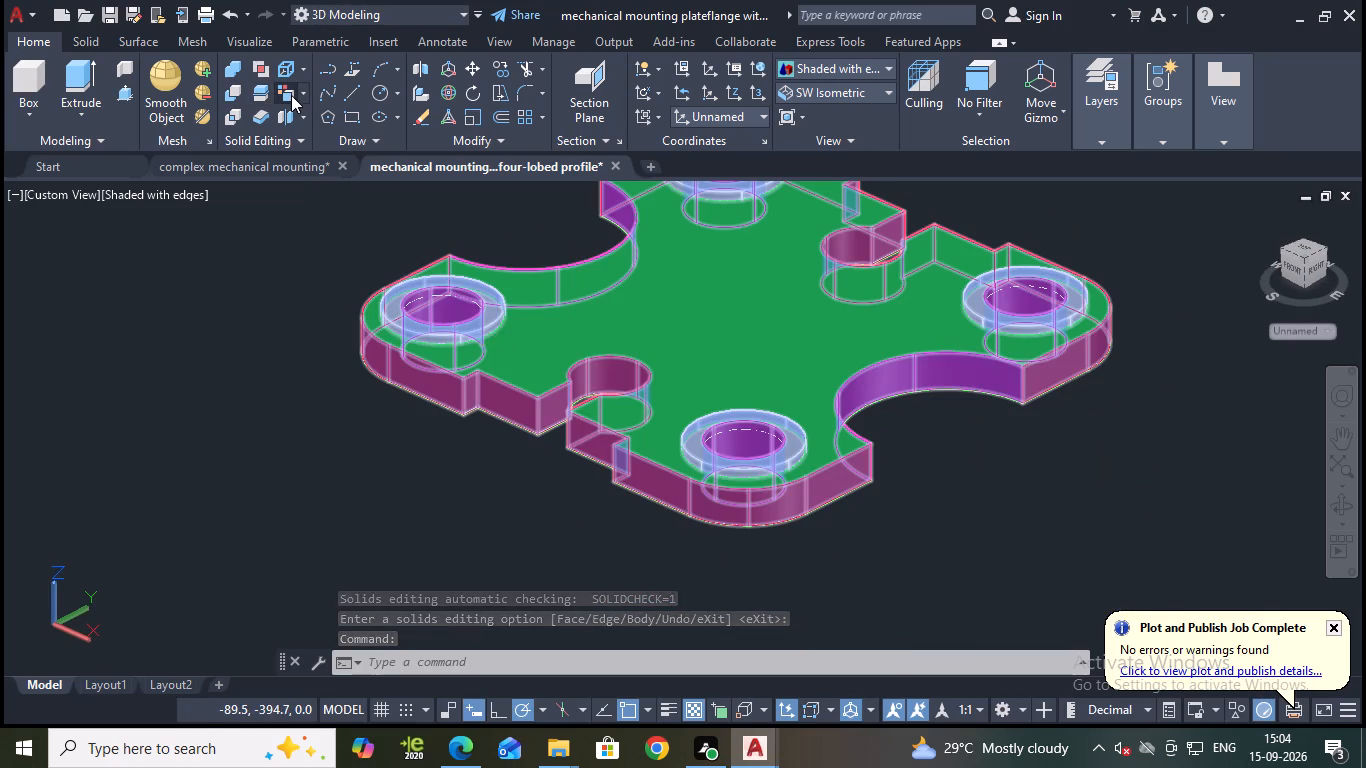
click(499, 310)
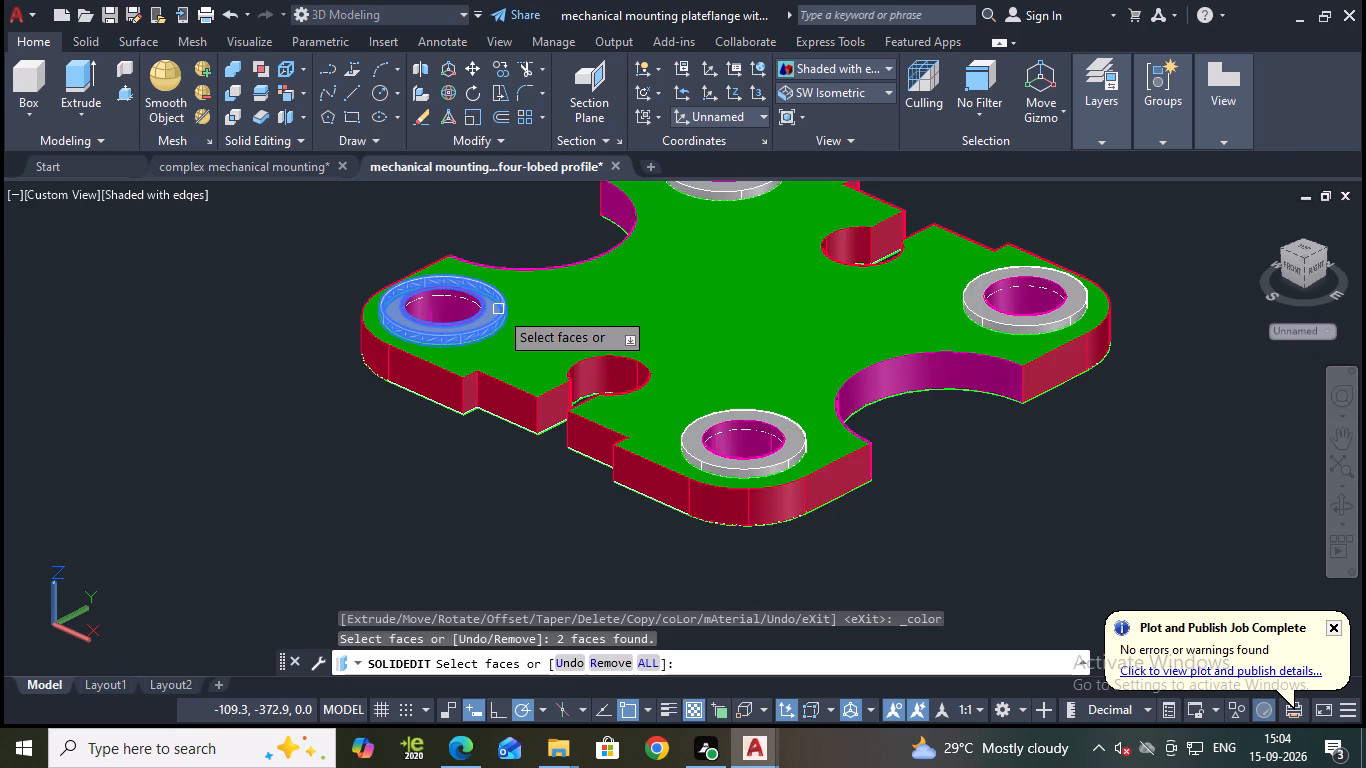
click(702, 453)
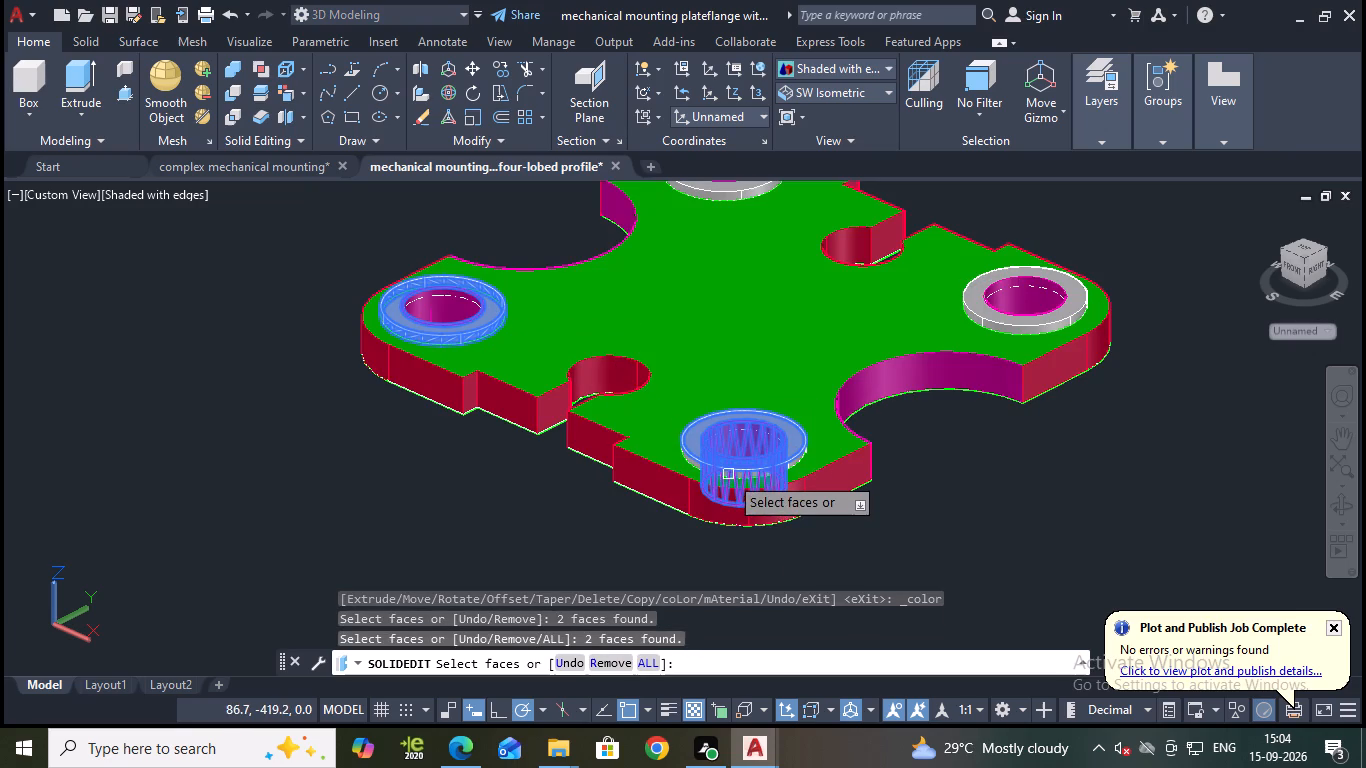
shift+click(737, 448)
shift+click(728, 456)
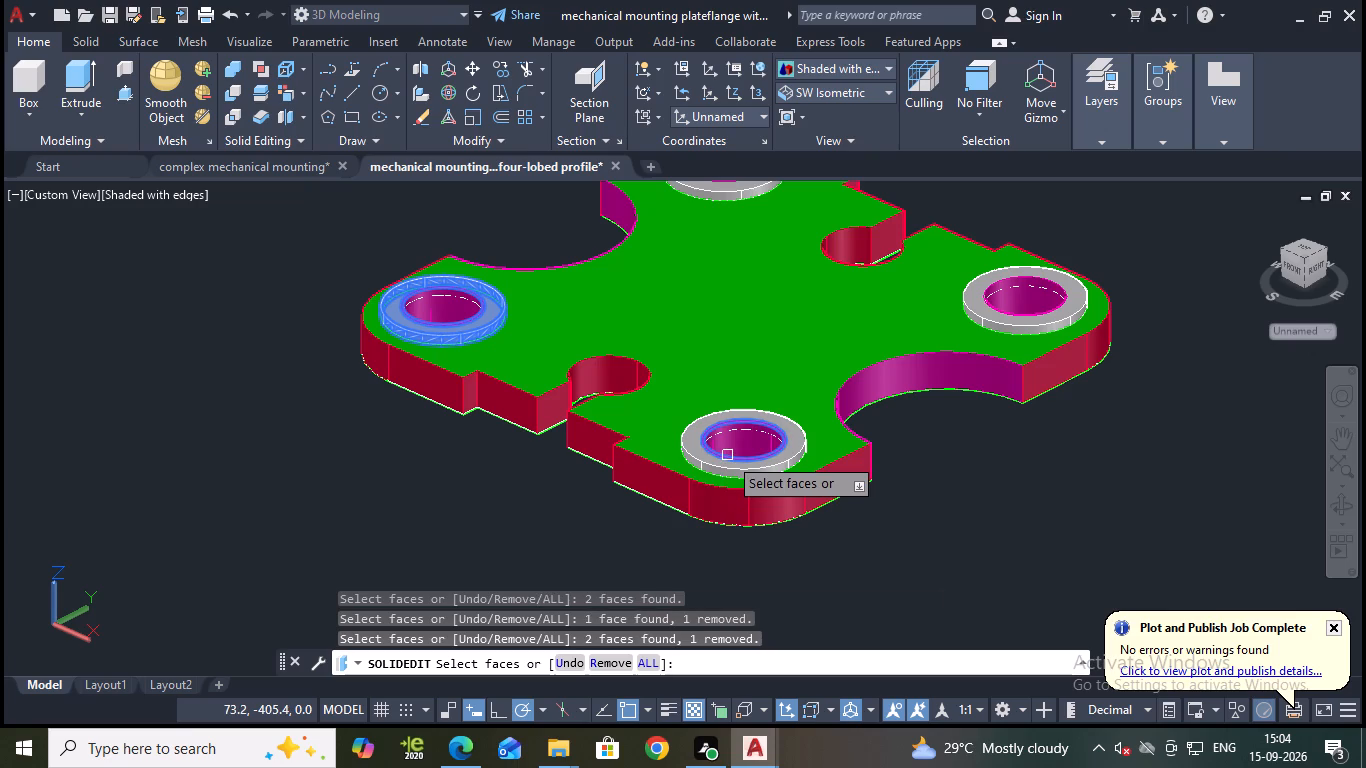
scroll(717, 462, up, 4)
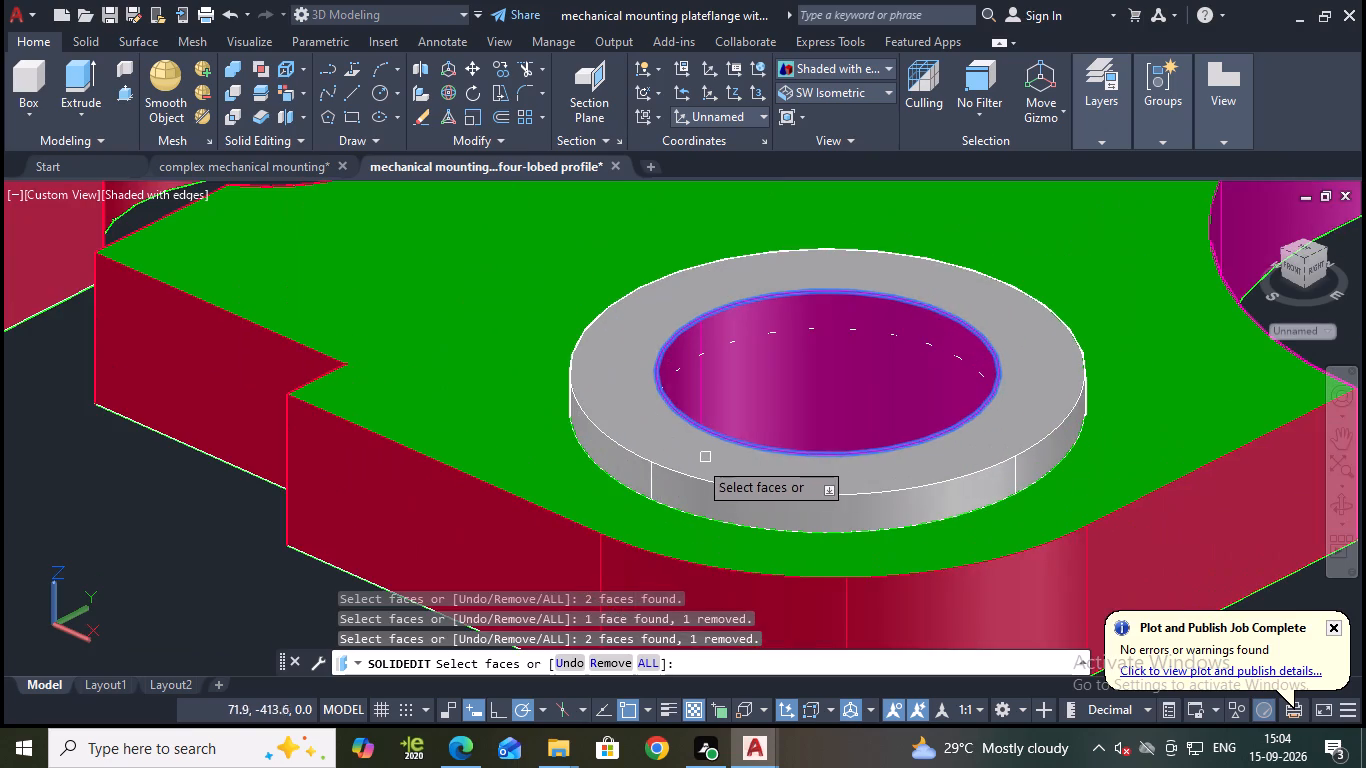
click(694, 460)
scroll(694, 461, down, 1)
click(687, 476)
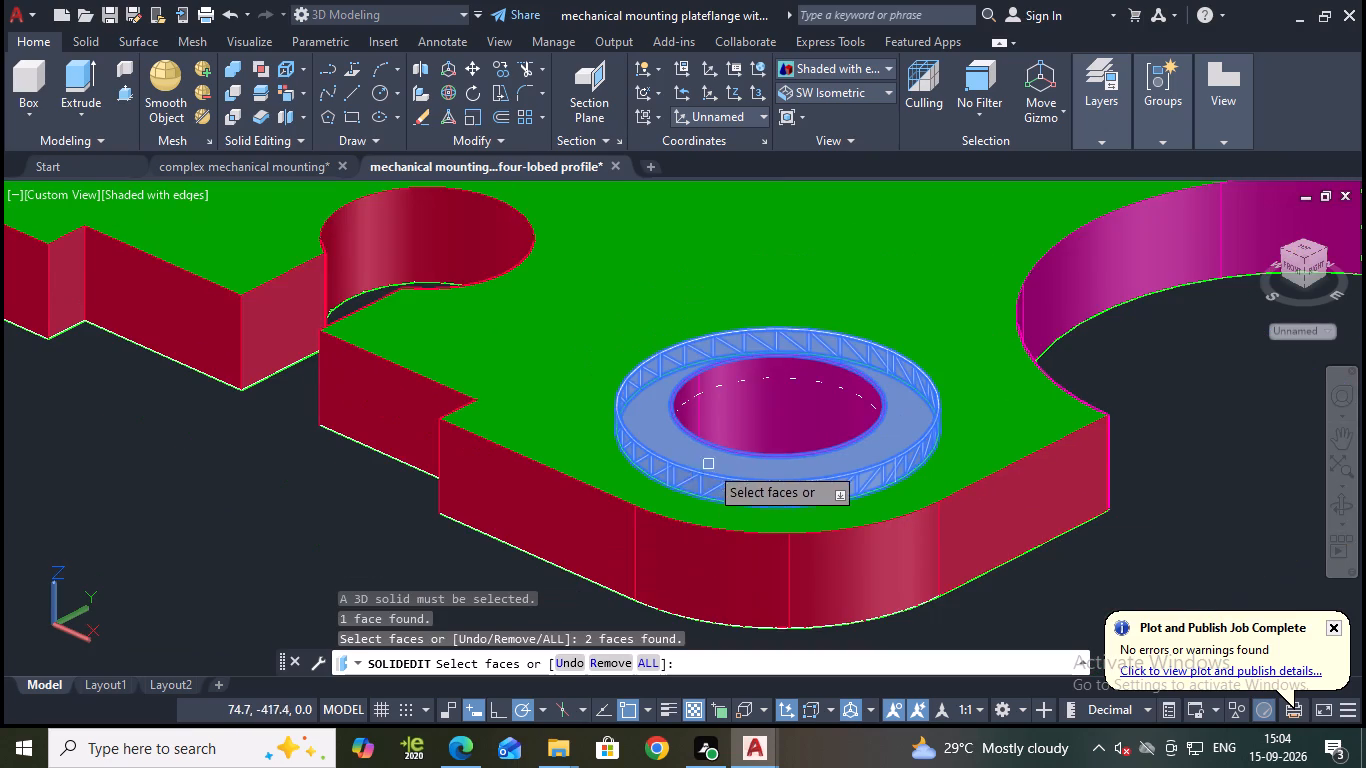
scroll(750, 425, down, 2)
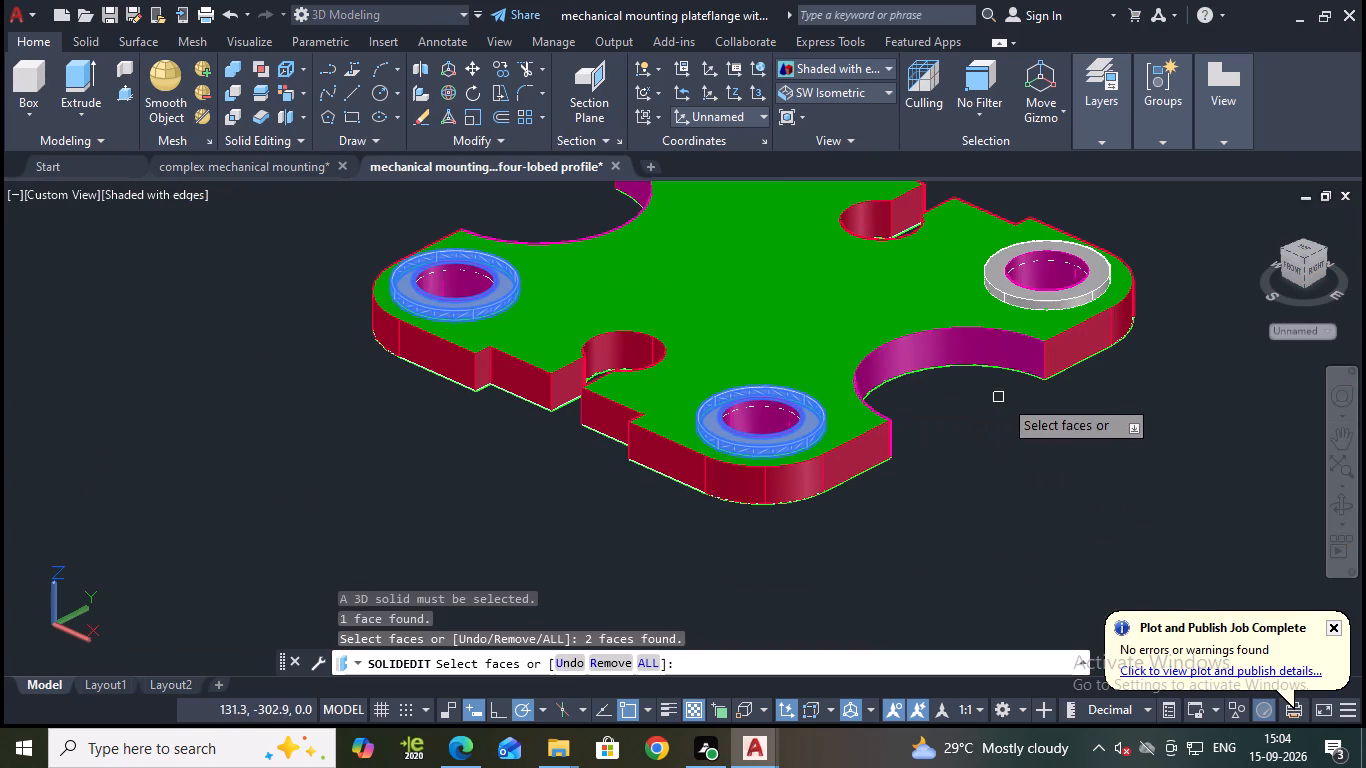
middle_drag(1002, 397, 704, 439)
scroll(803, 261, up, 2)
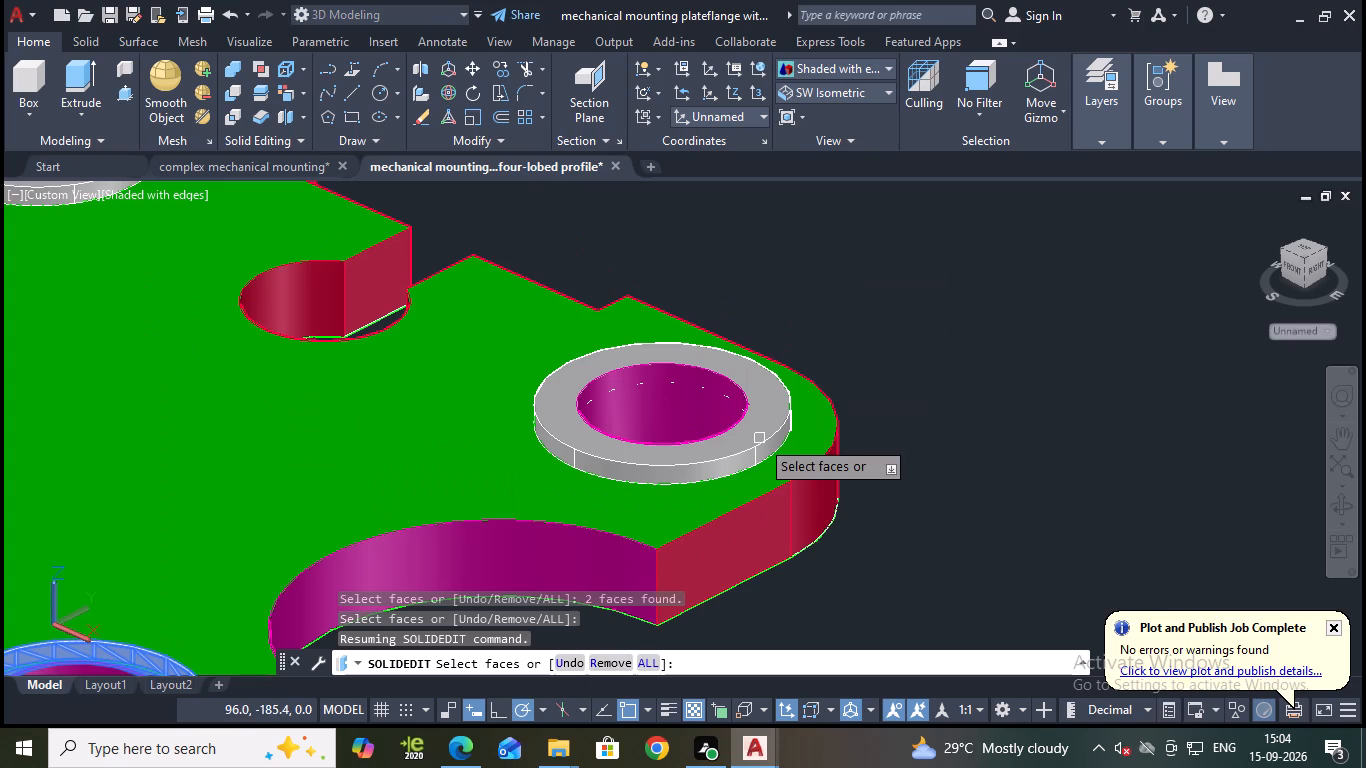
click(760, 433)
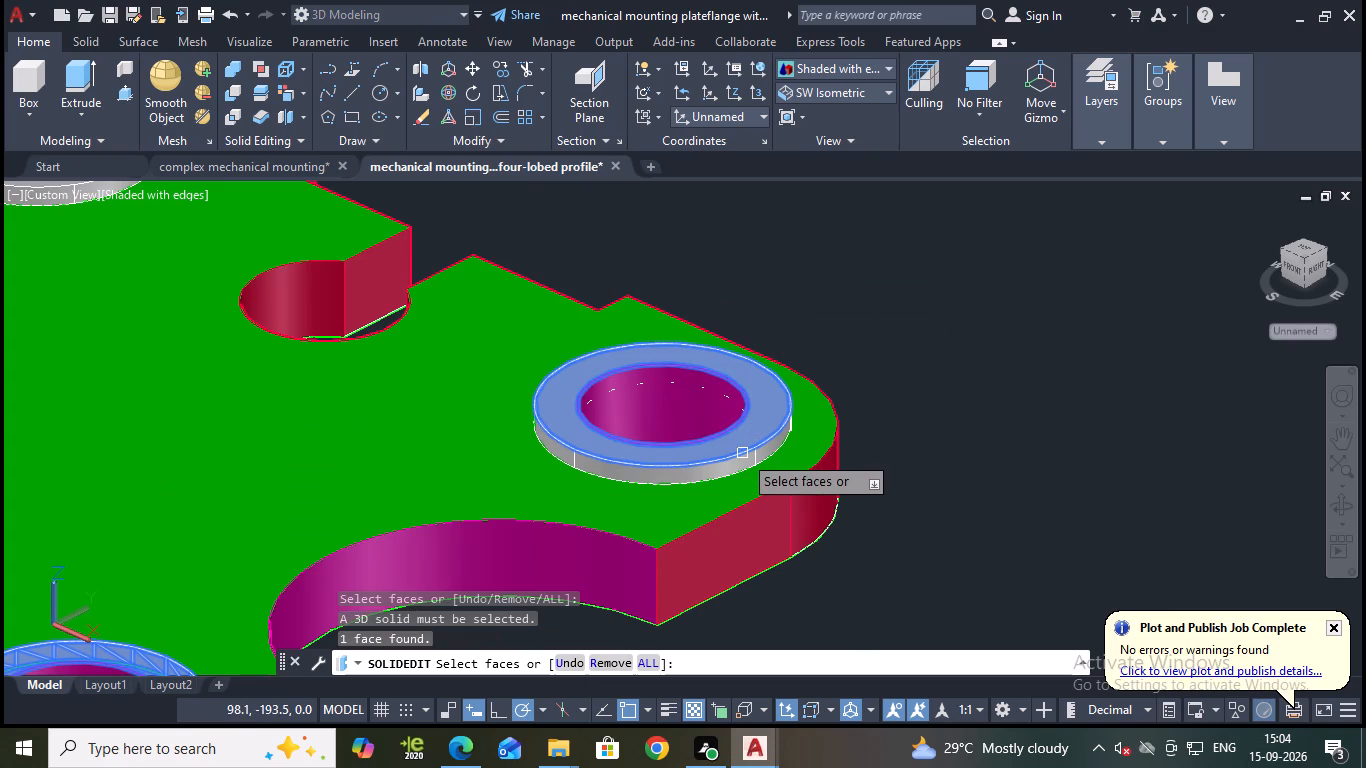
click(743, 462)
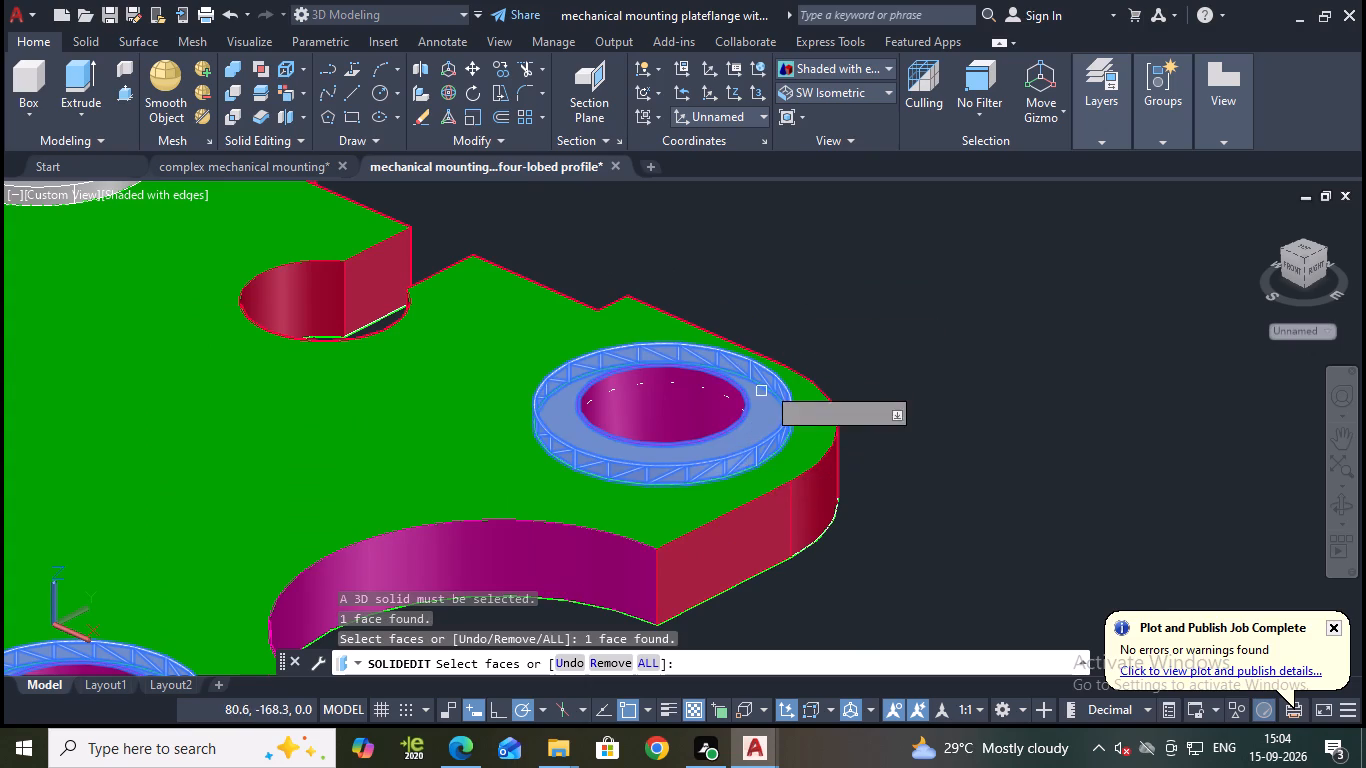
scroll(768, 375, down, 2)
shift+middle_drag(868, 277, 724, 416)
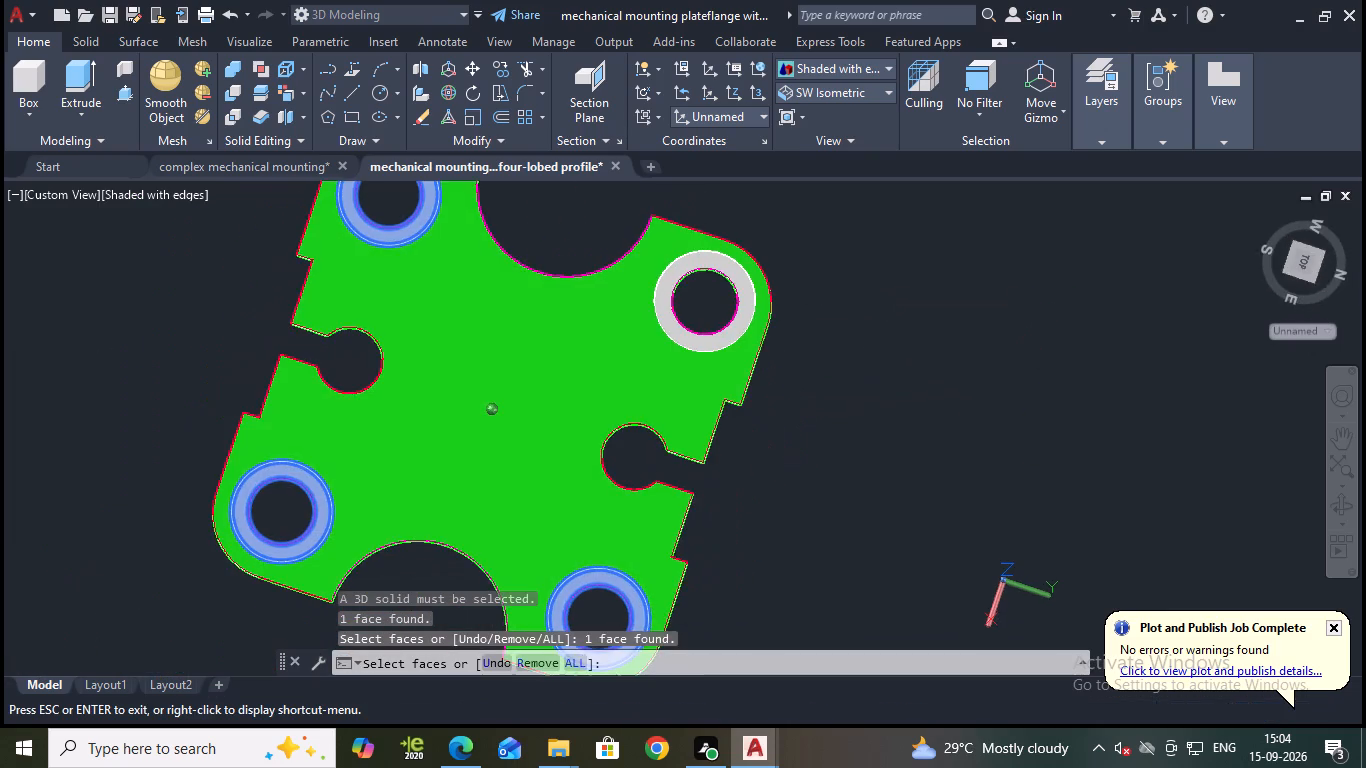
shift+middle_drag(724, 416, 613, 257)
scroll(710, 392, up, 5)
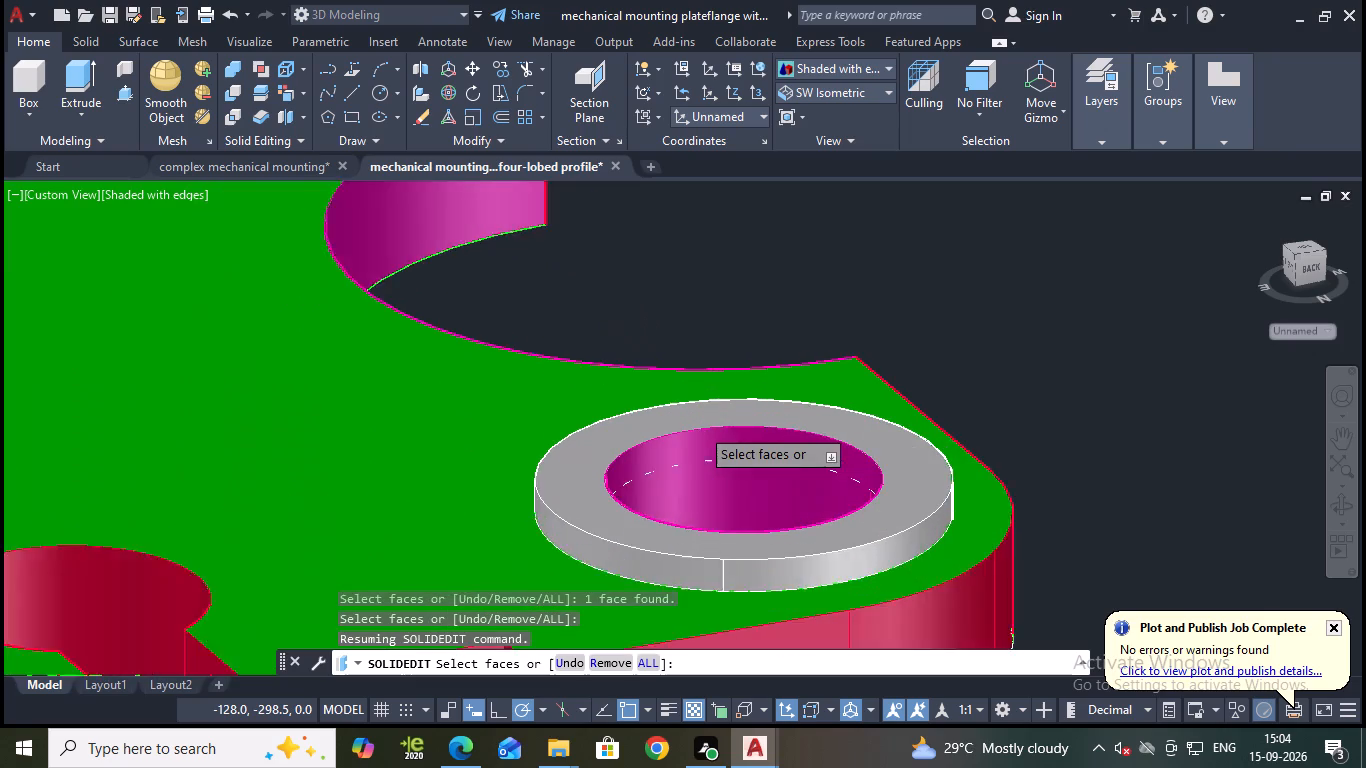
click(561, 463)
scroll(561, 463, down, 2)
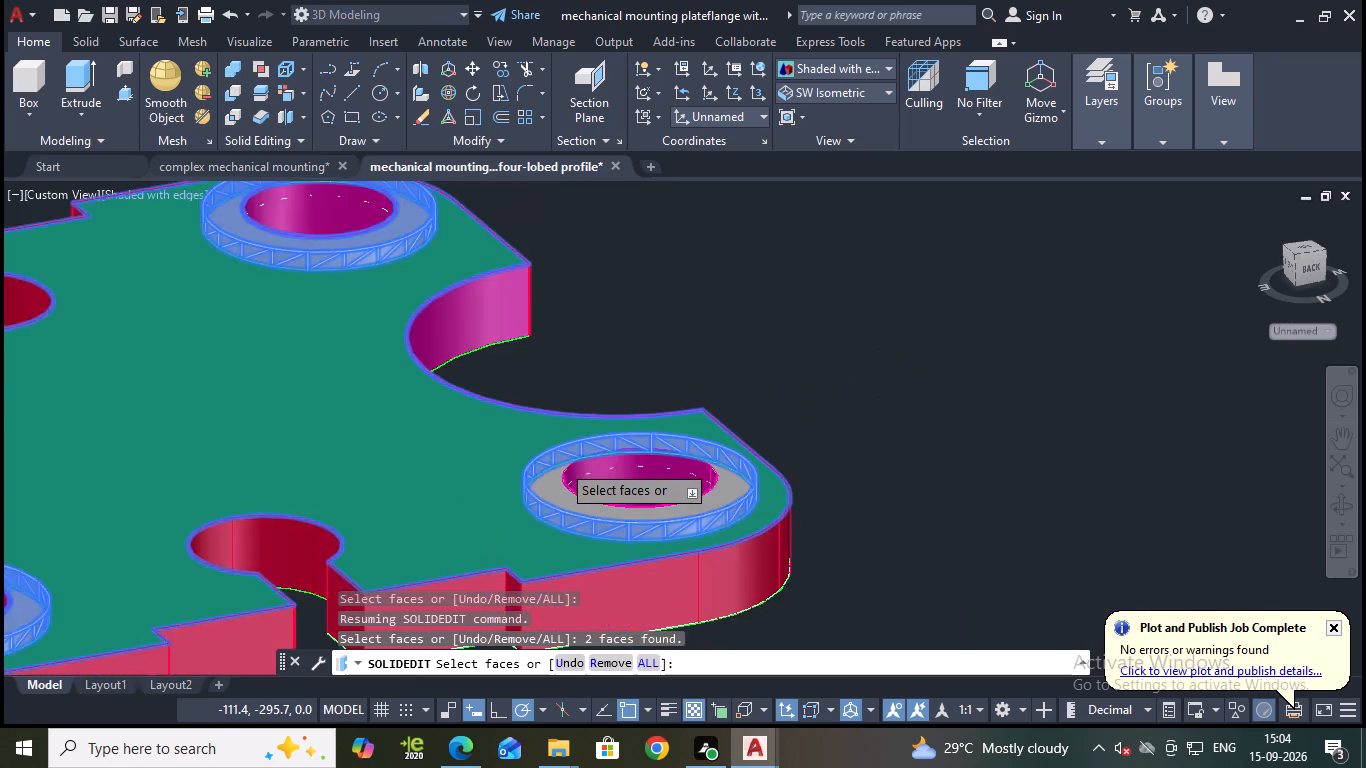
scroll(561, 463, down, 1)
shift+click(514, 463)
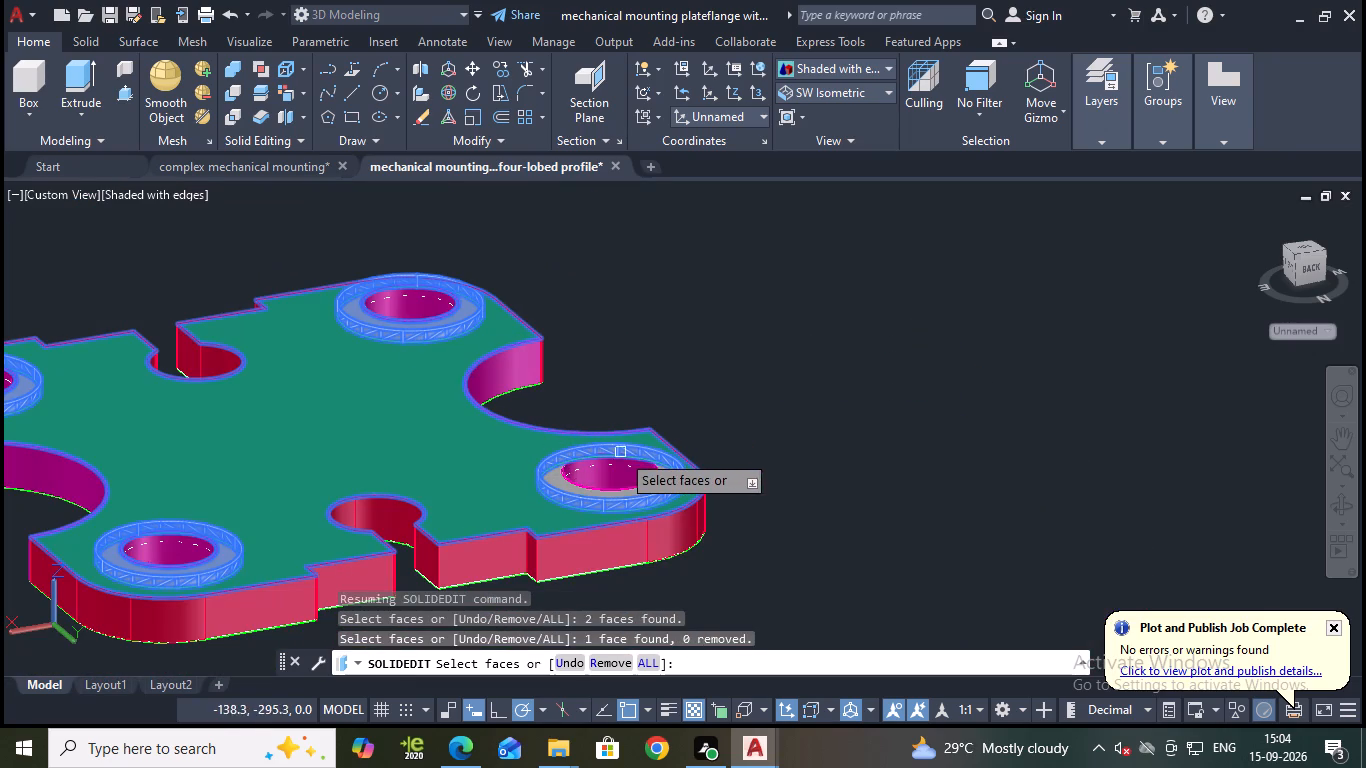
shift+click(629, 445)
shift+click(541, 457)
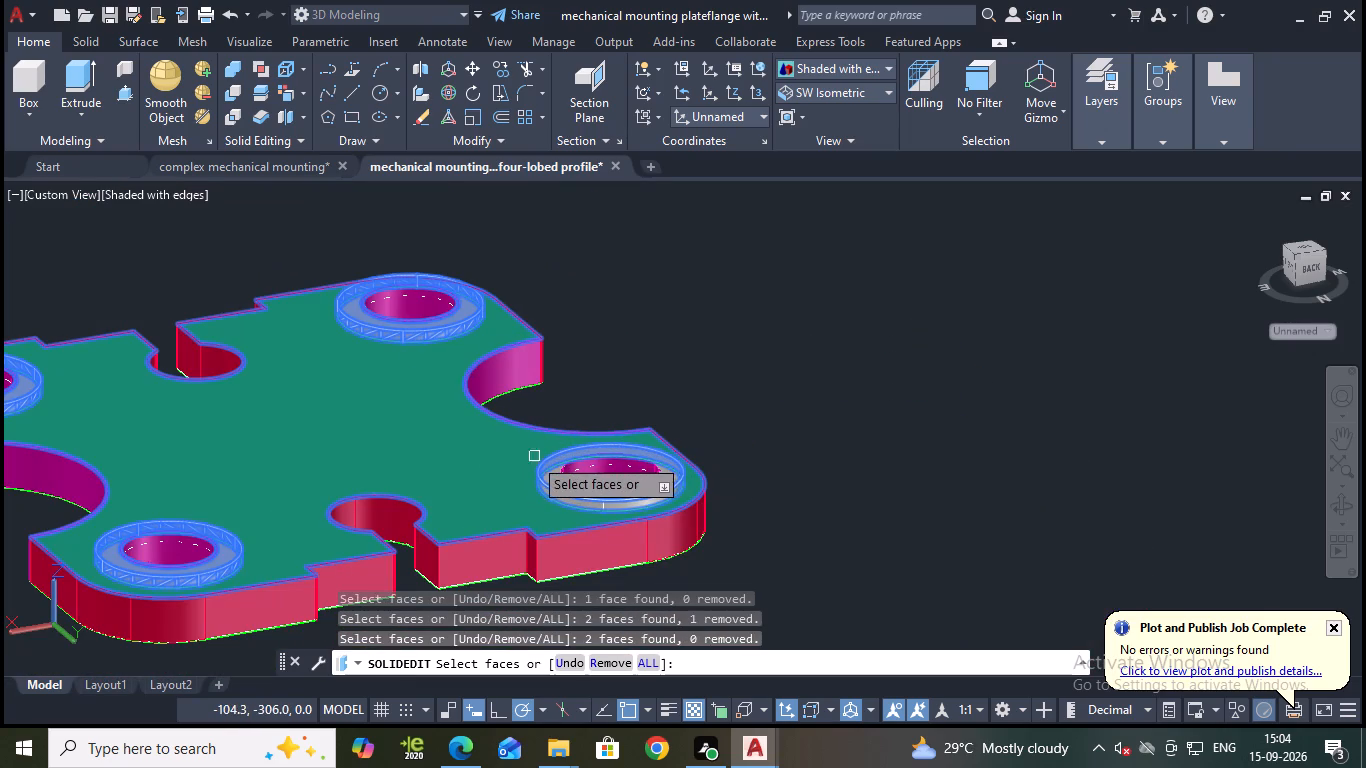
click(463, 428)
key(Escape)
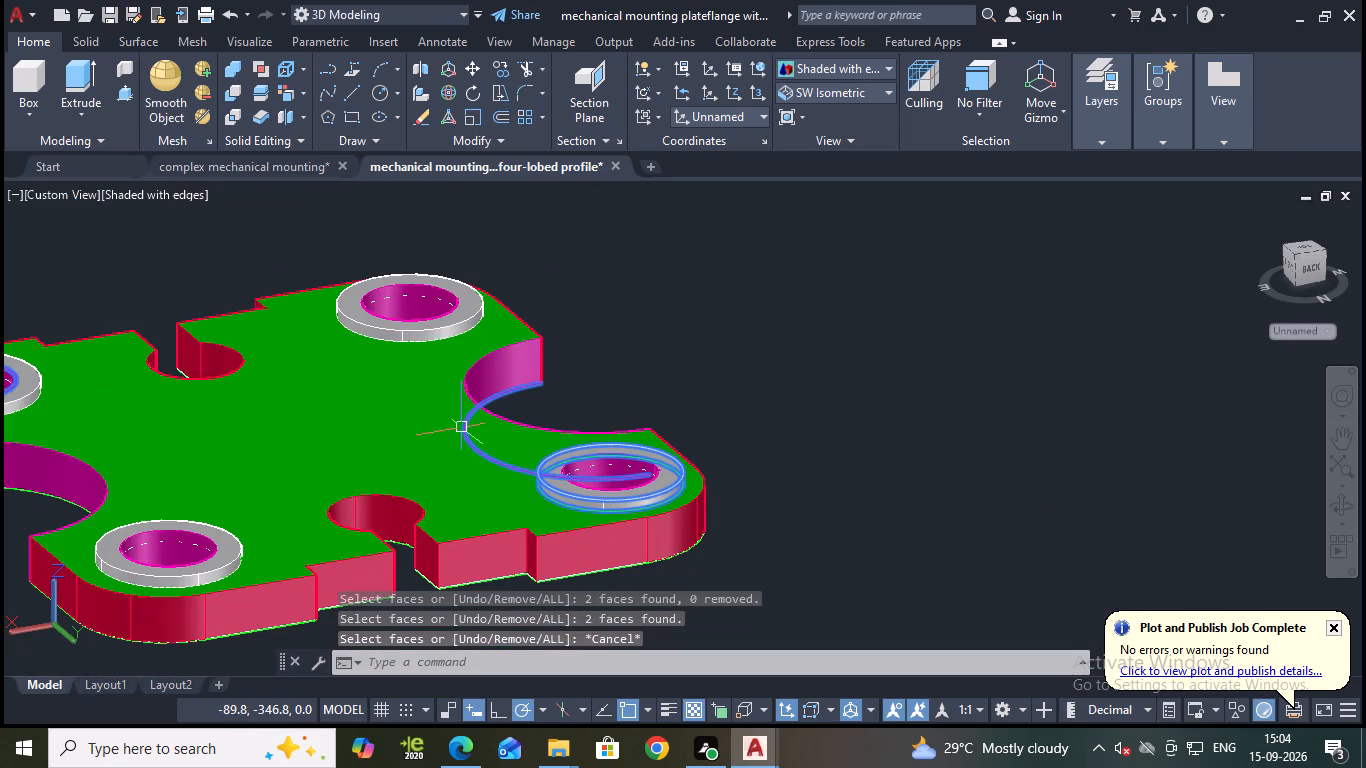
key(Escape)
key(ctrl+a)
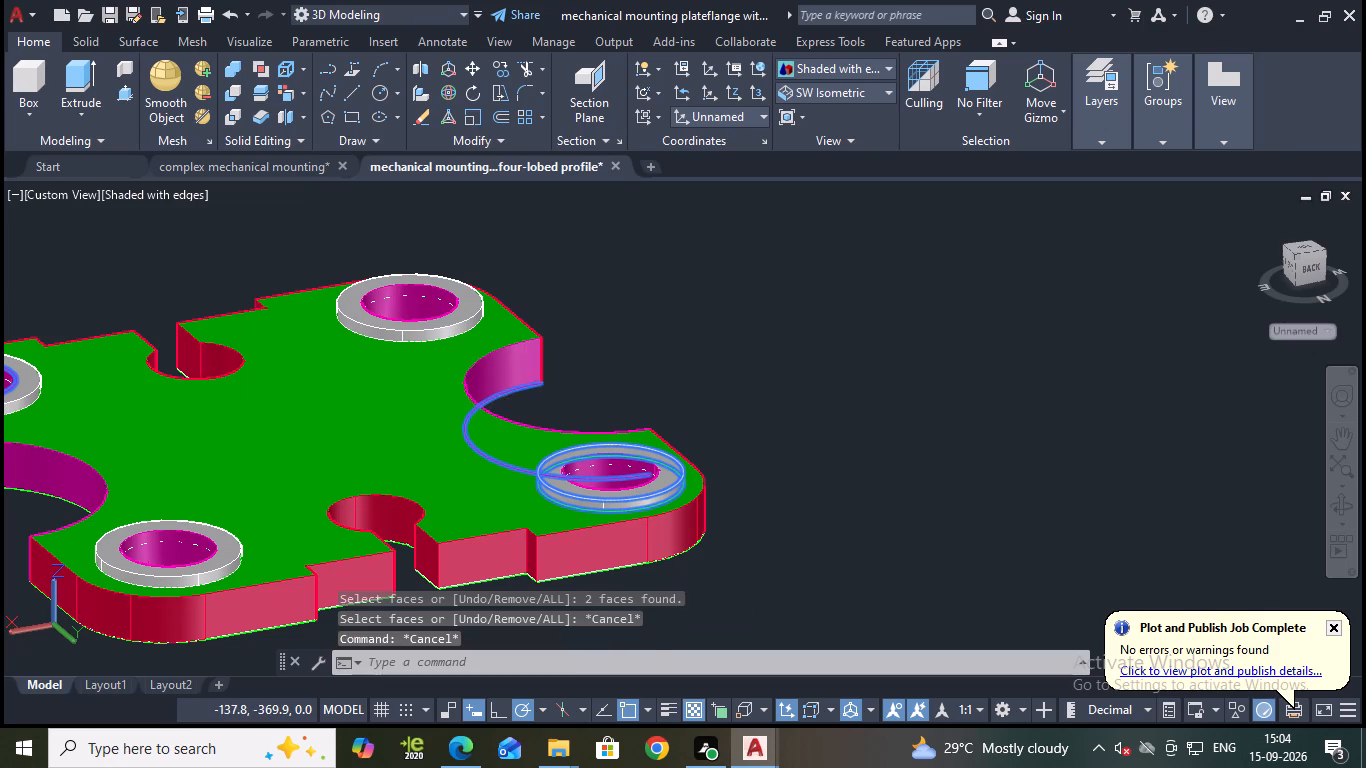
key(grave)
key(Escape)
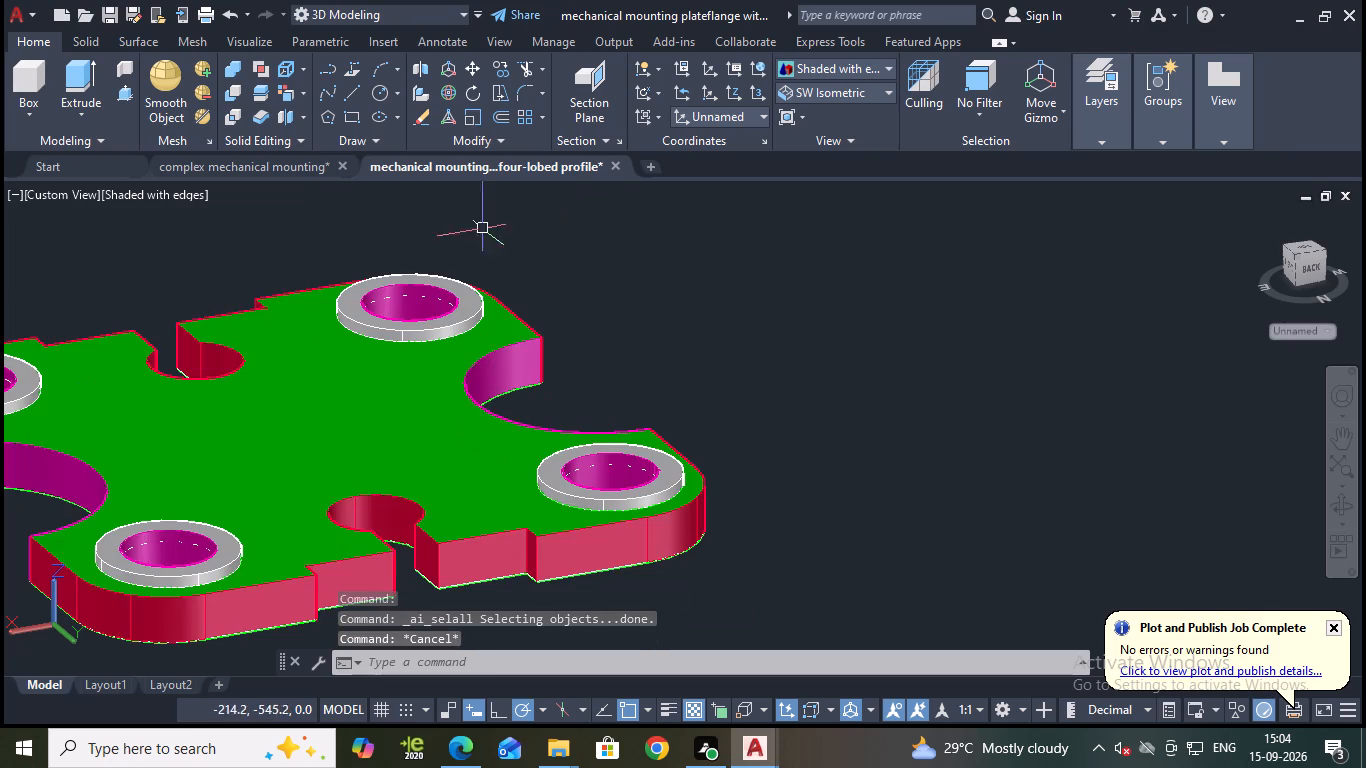
Color the top faces and outer walls of the four raised corner rings blue, using index color 170.
click(283, 92)
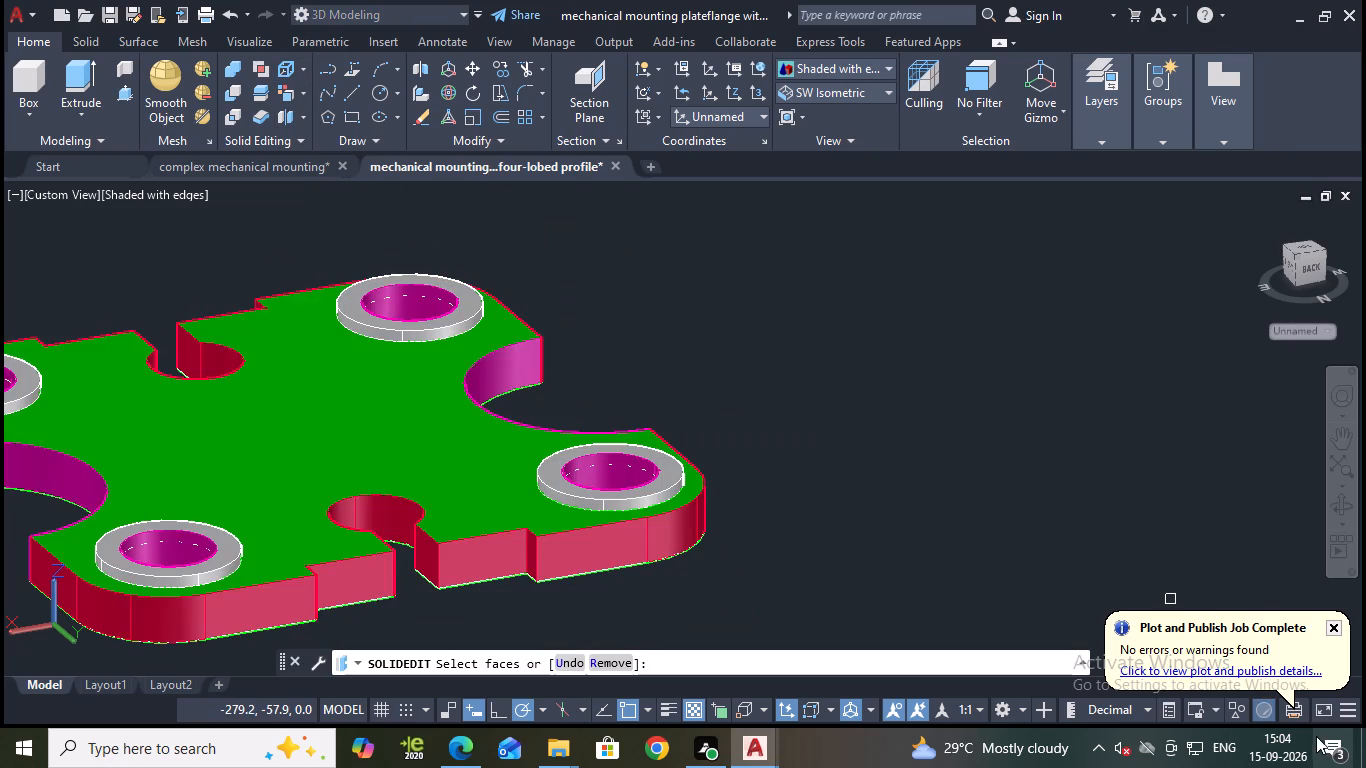
scroll(854, 507, up, 1)
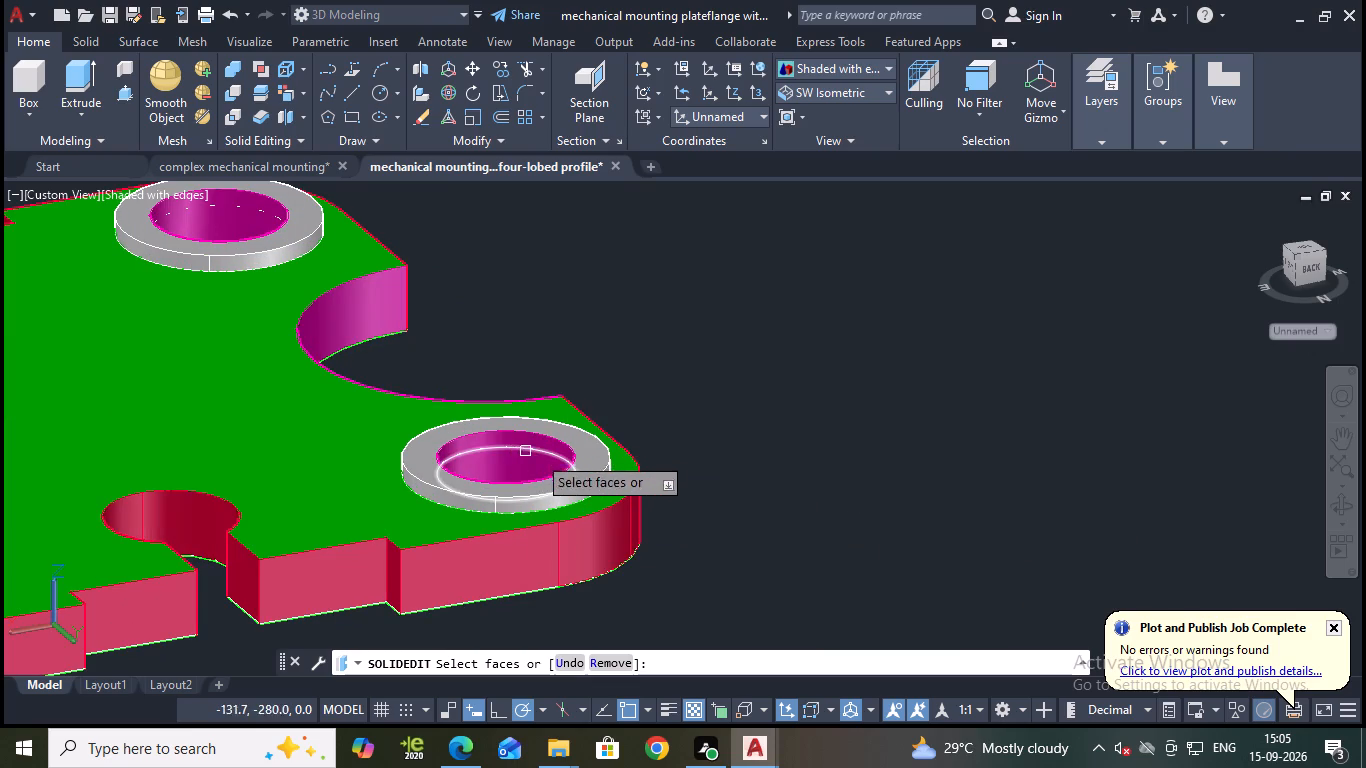
click(591, 475)
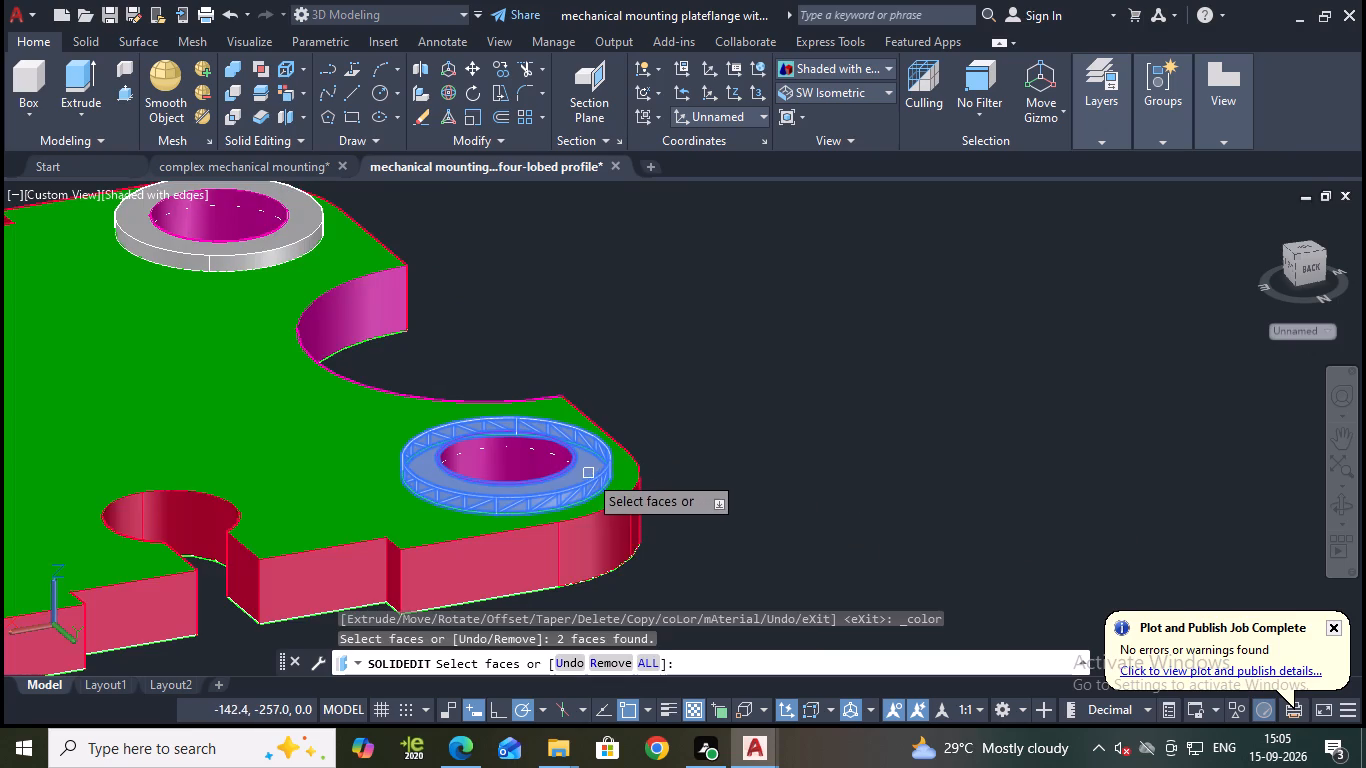
scroll(512, 494, down, 2)
middle_drag(533, 525, 553, 523)
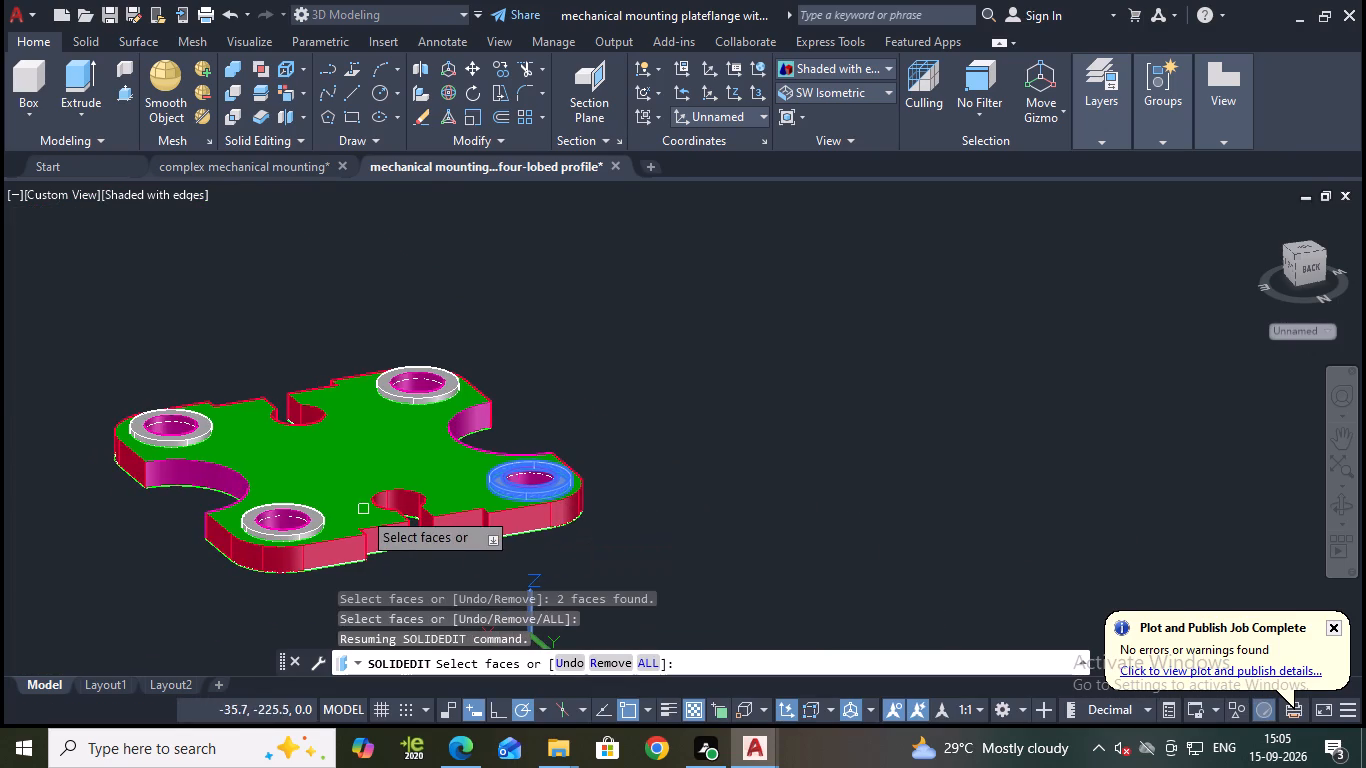
scroll(352, 513, up, 2)
middle_drag(356, 515, 638, 430)
scroll(563, 460, up, 2)
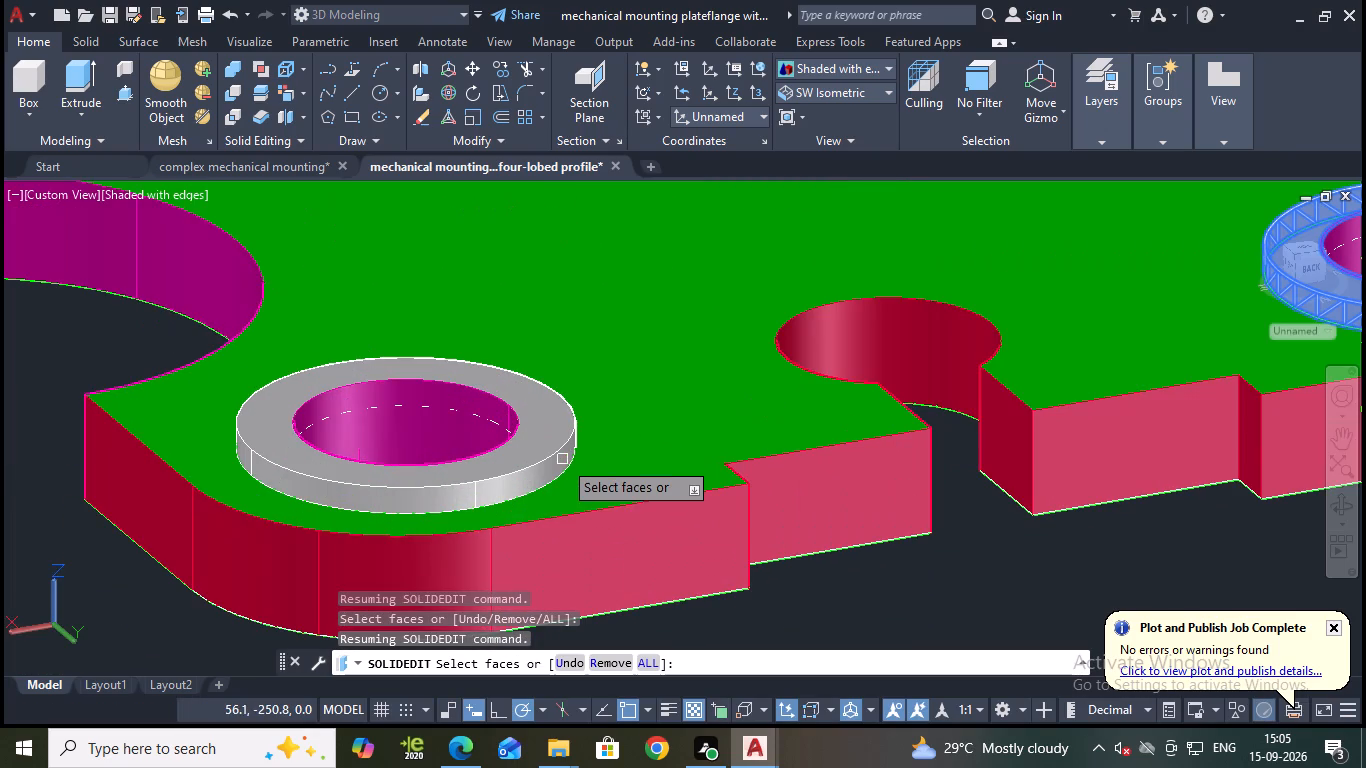
click(538, 462)
scroll(538, 461, down, 3)
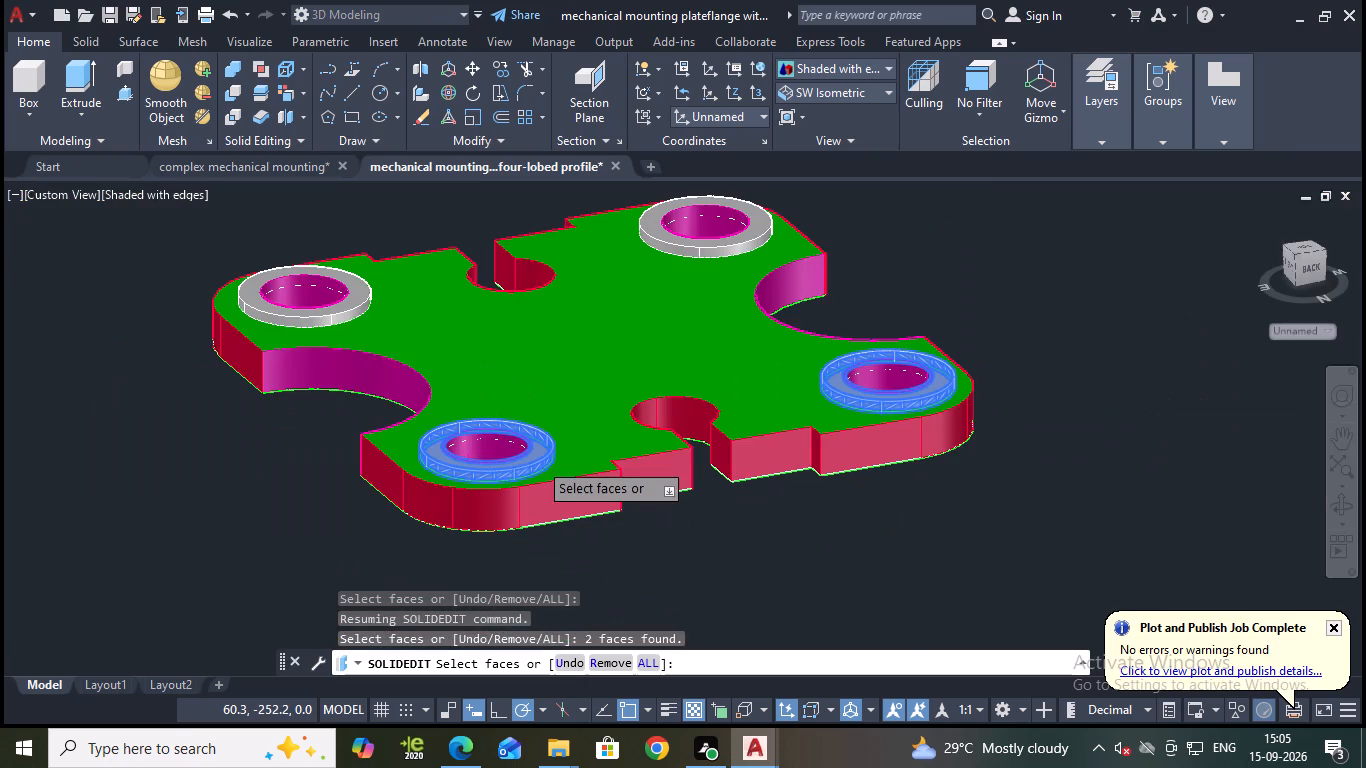
middle_drag(266, 394, 332, 461)
scroll(376, 409, up, 3)
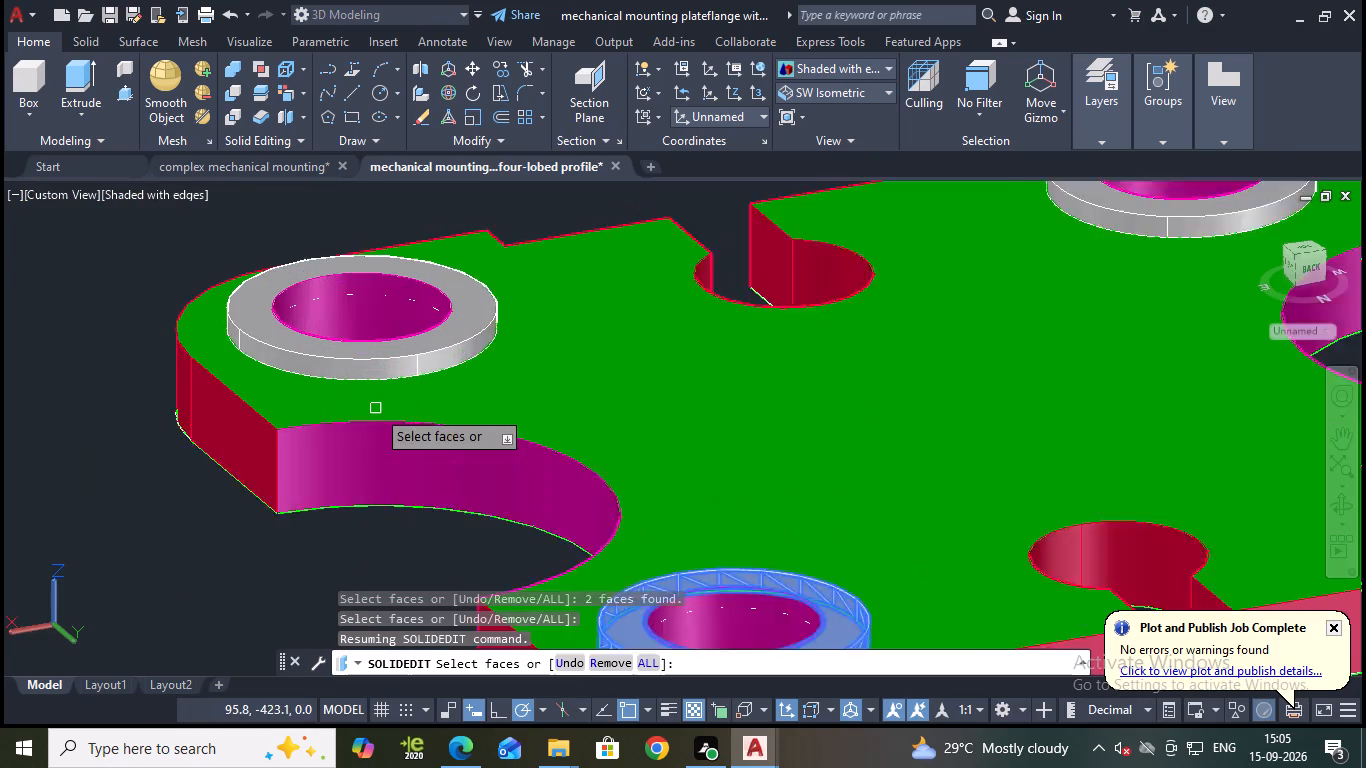
click(409, 335)
scroll(409, 335, down, 3)
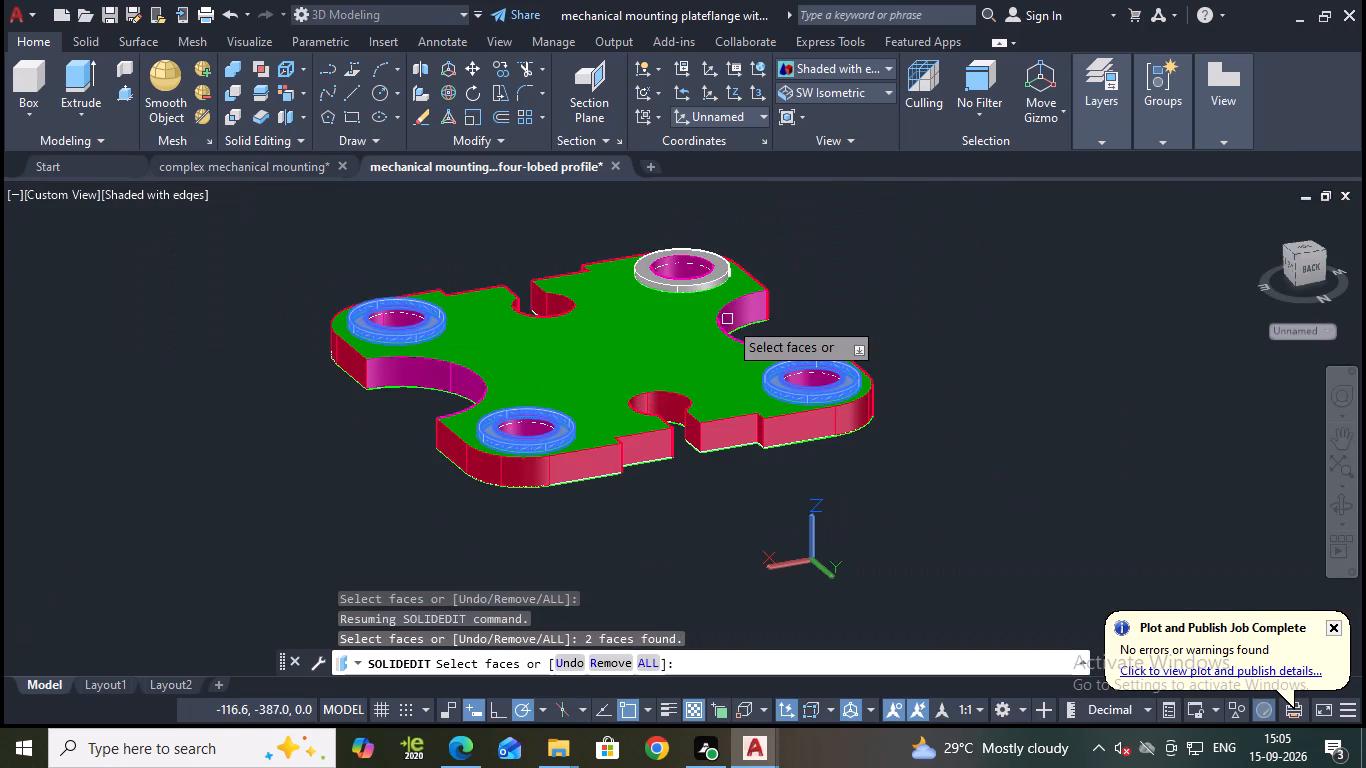
scroll(733, 282, up, 2)
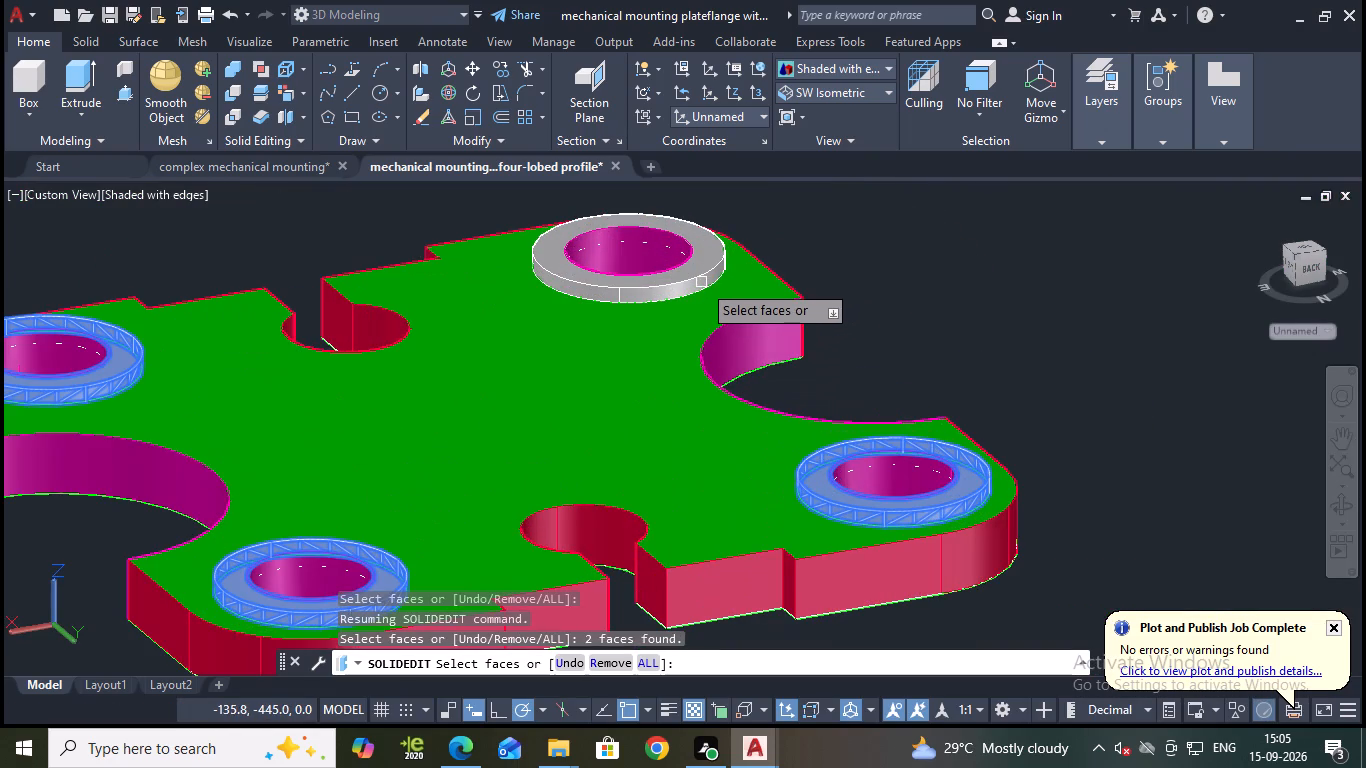
click(696, 281)
key(Return)
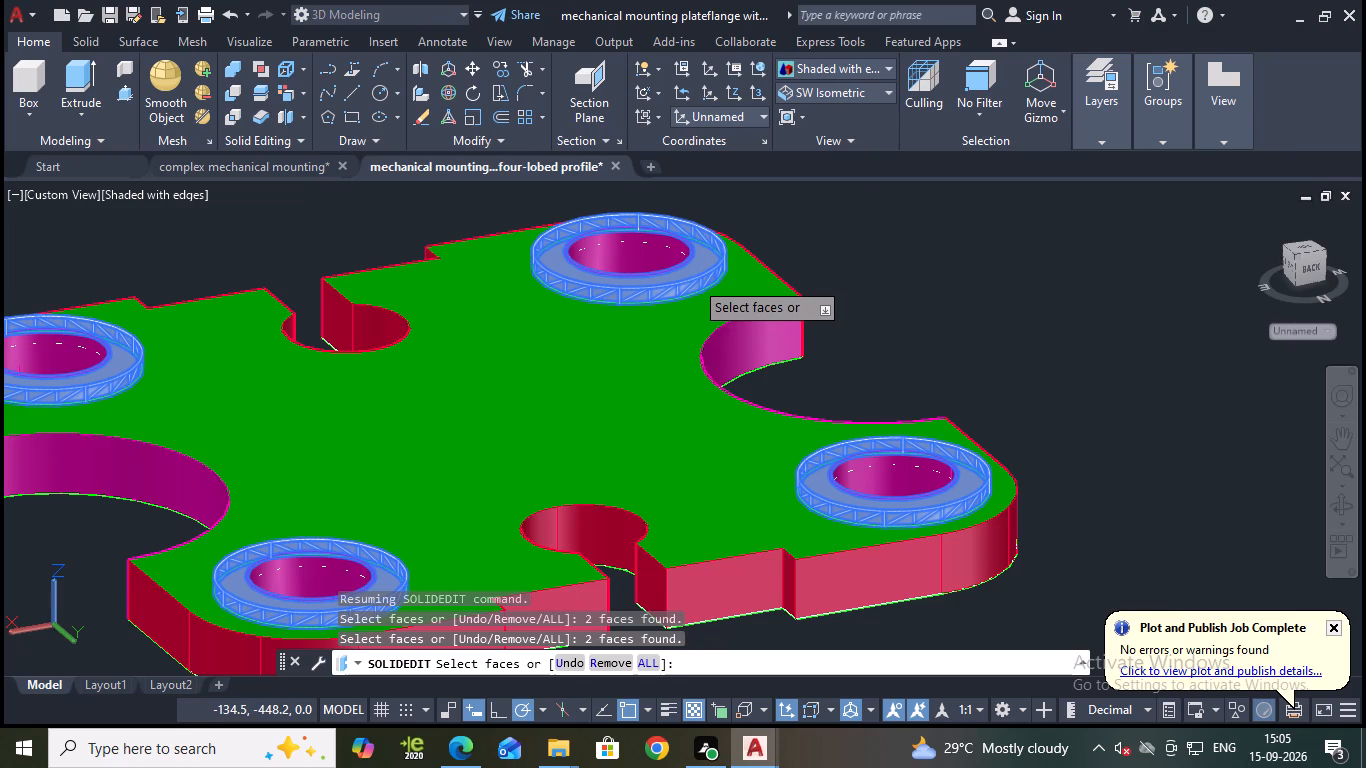
click(749, 306)
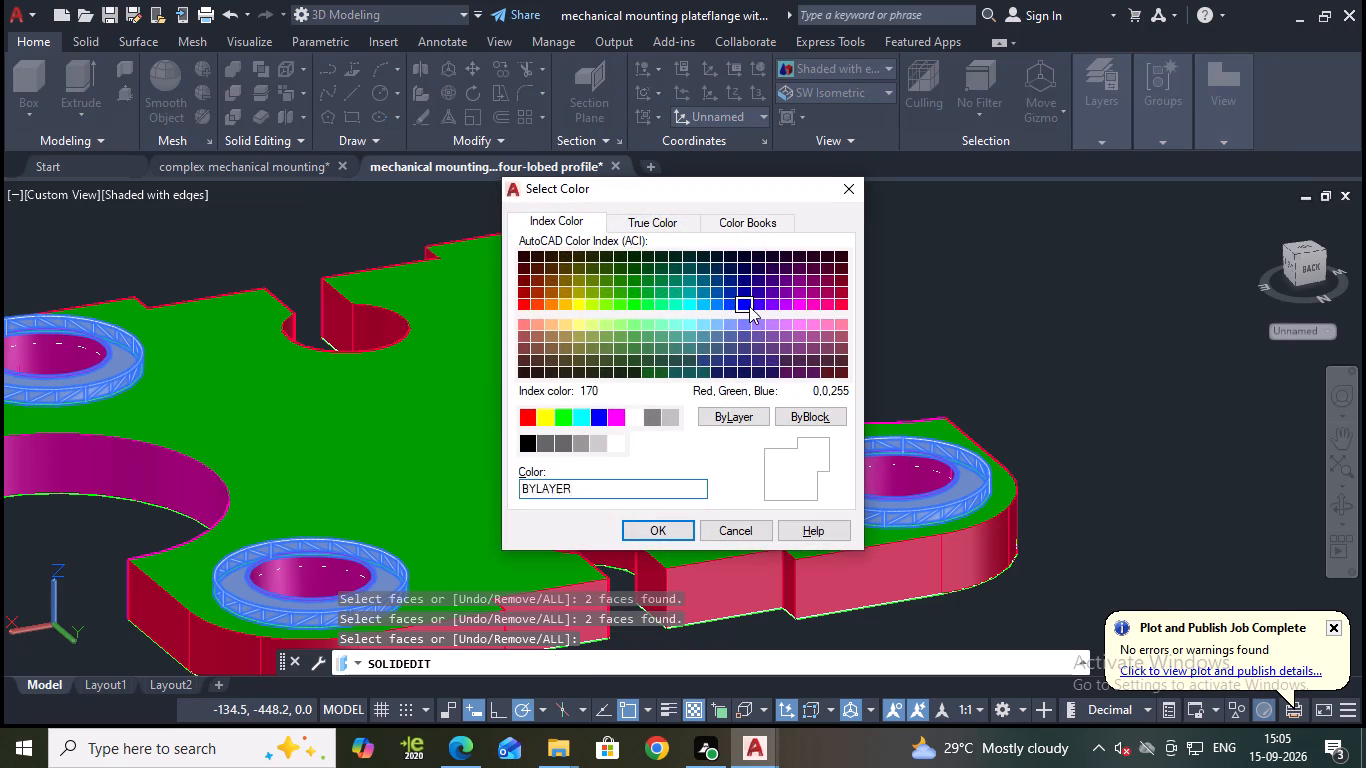
click(661, 537)
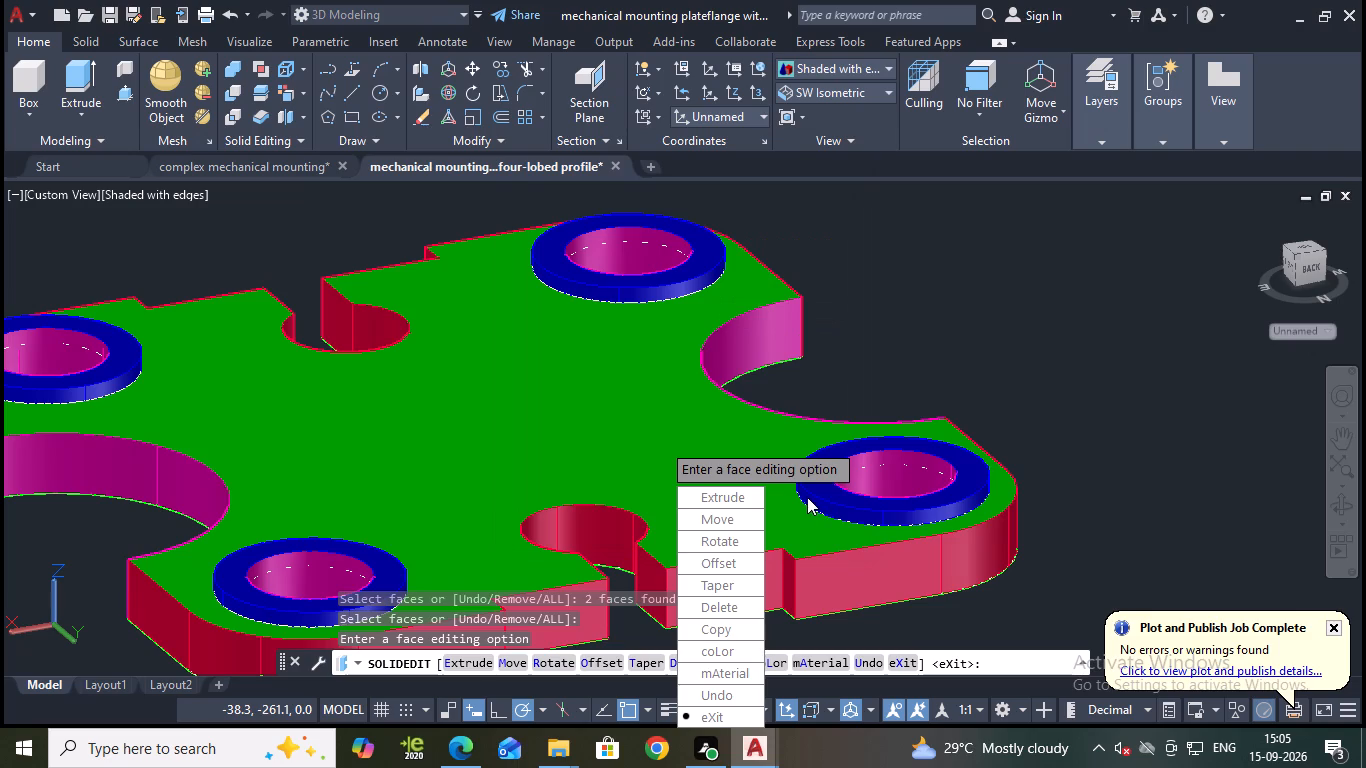
key(Return)
key(Return)
Save the drawing.
scroll(757, 519, down, 2)
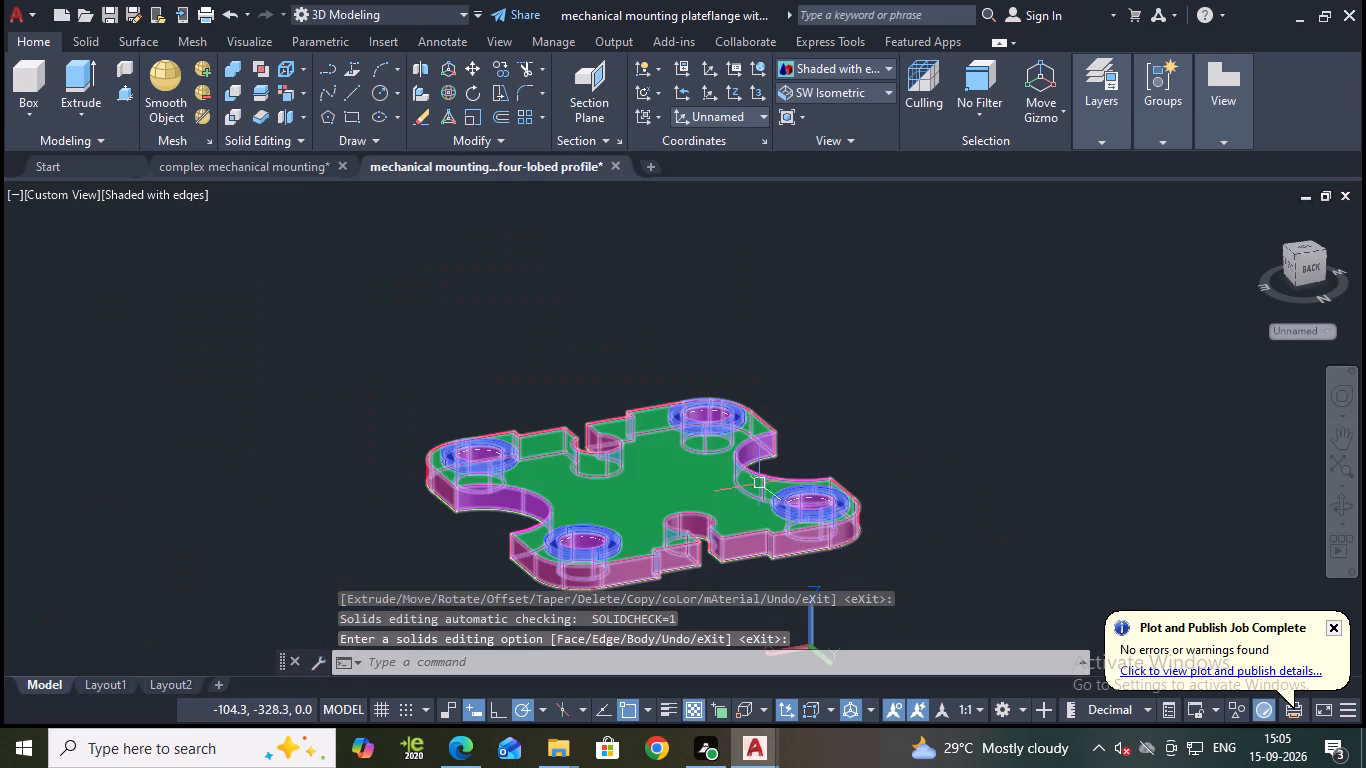
key(ctrl+s)
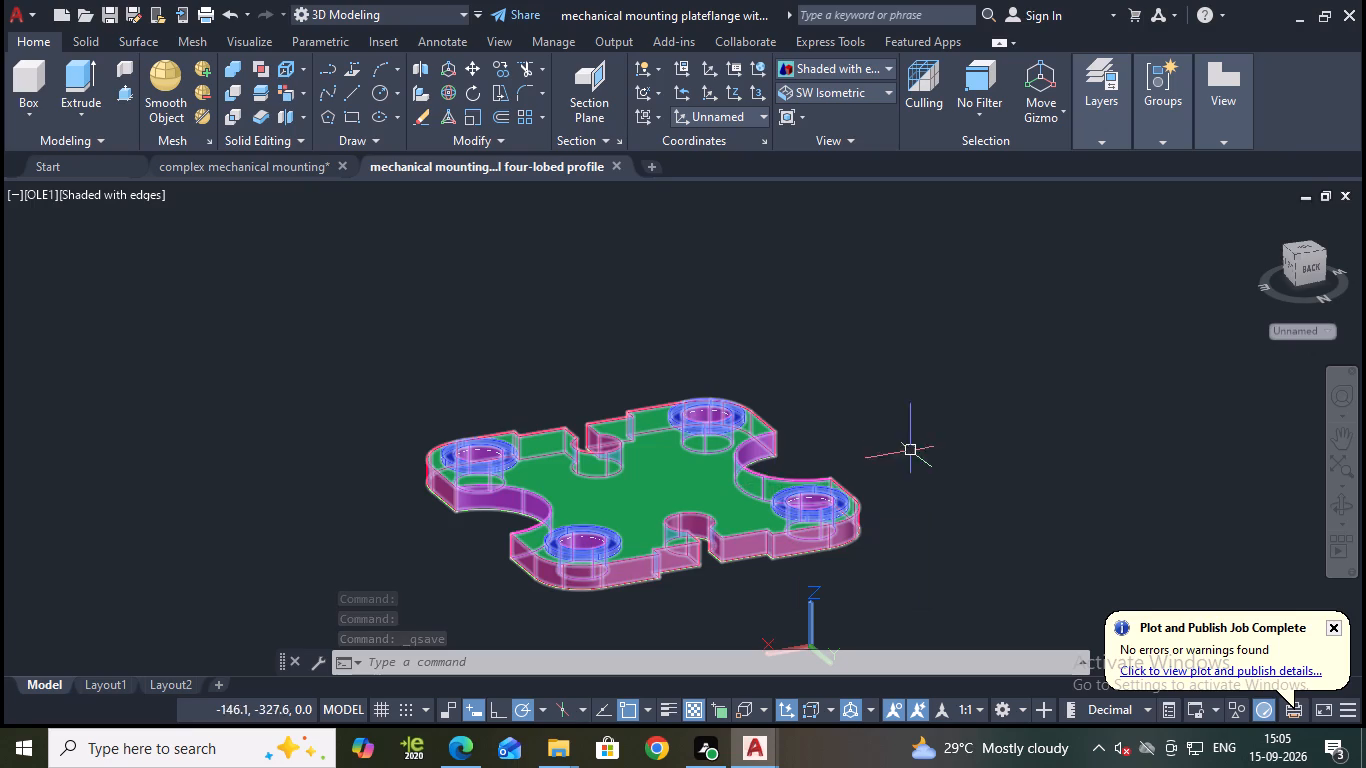
key(Escape)
Orbit around the colored plate to examine its underside, side walls and top face.
scroll(937, 488, up, 1)
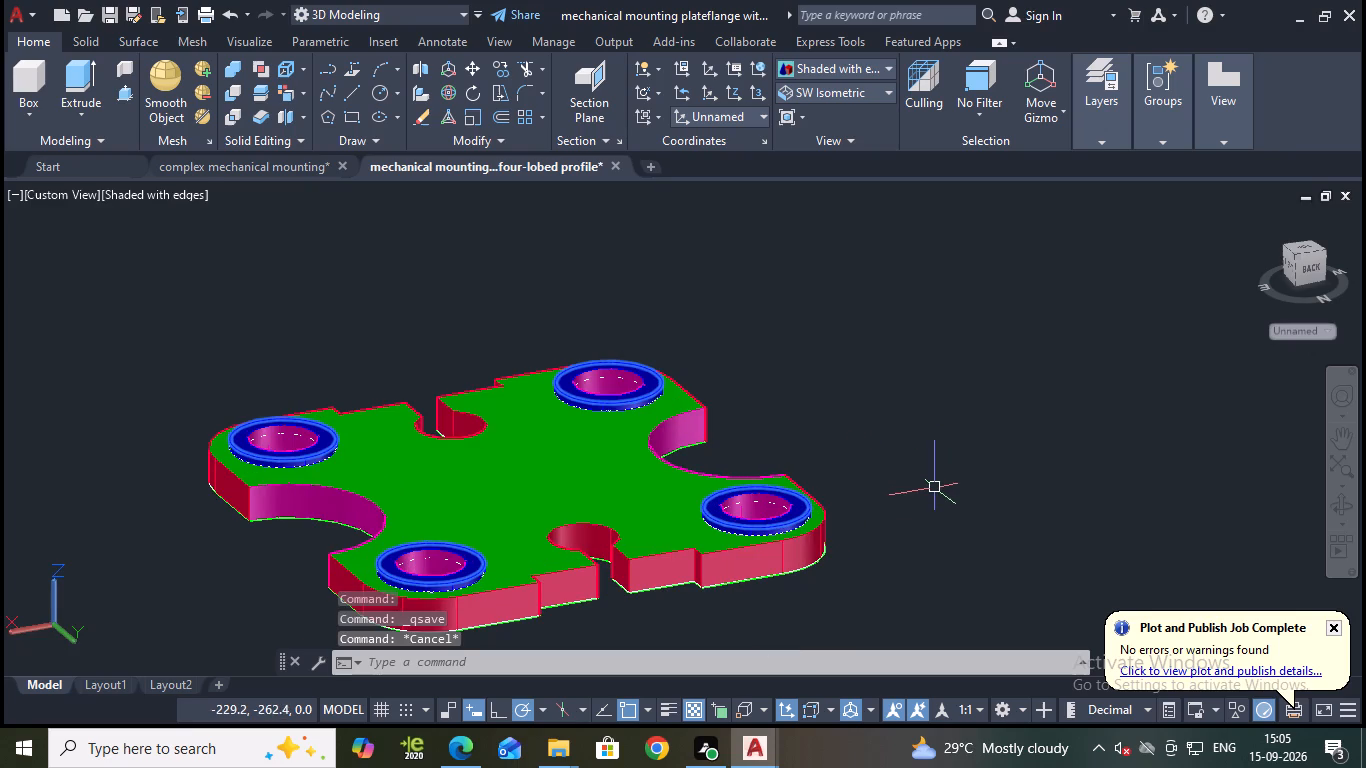
shift+middle_drag(866, 440, 704, 329)
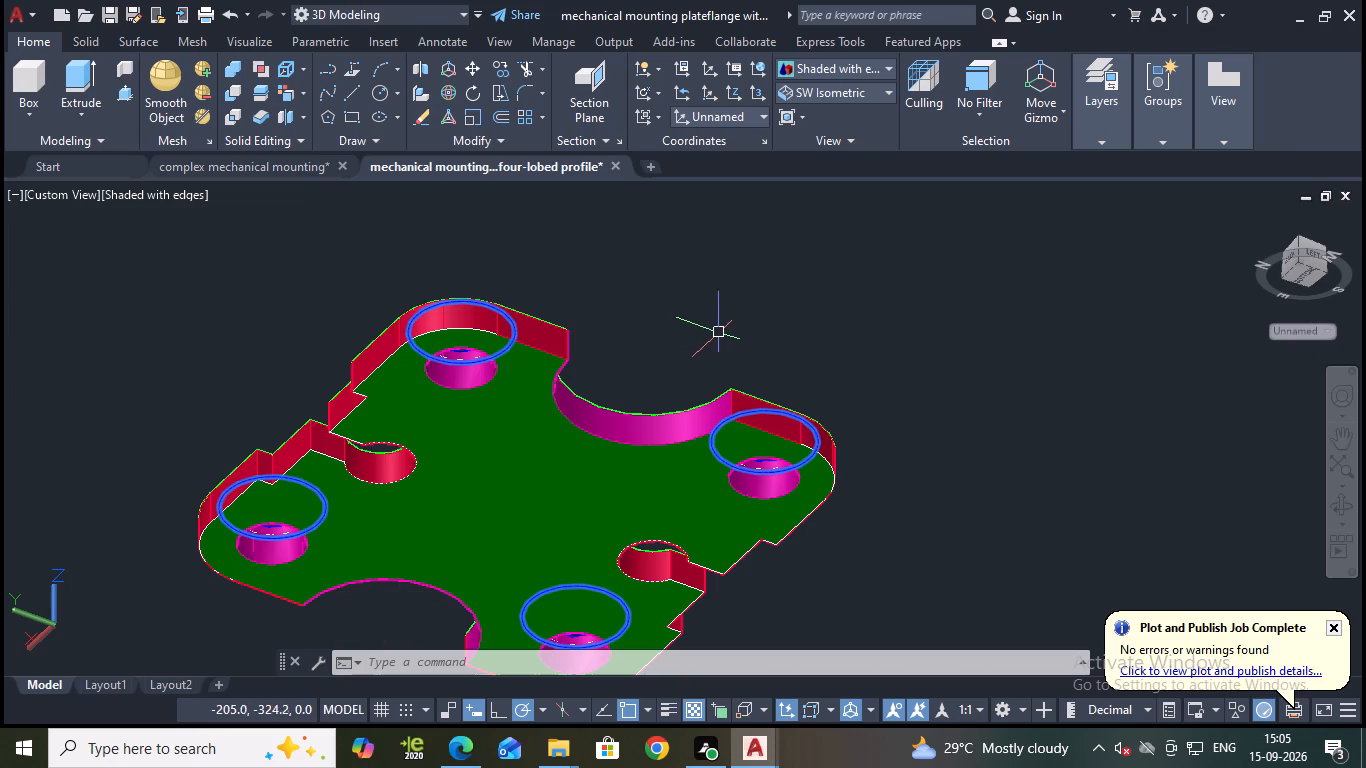
key(ctrl+a)
key(Escape)
scroll(762, 339, down, 2)
shift+middle_drag(753, 300, 627, 545)
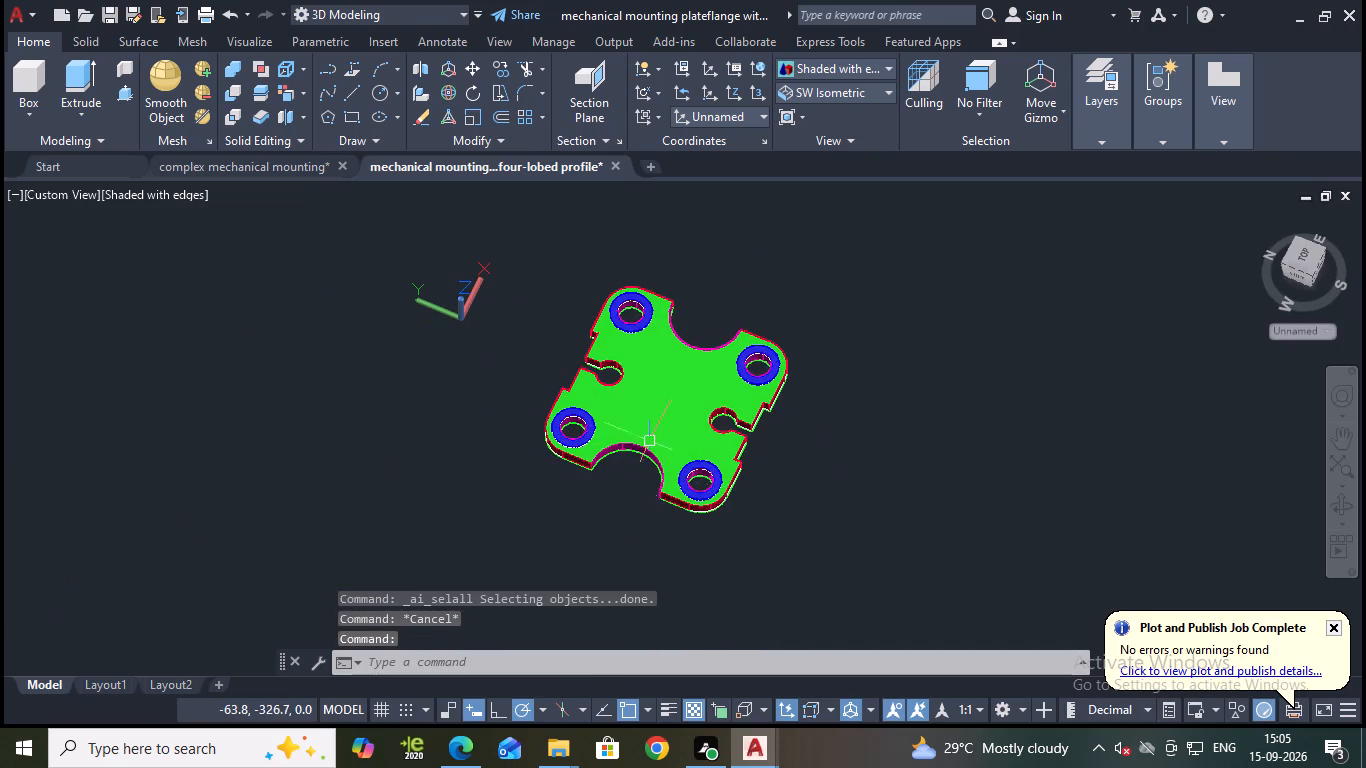
scroll(650, 437, up, 2)
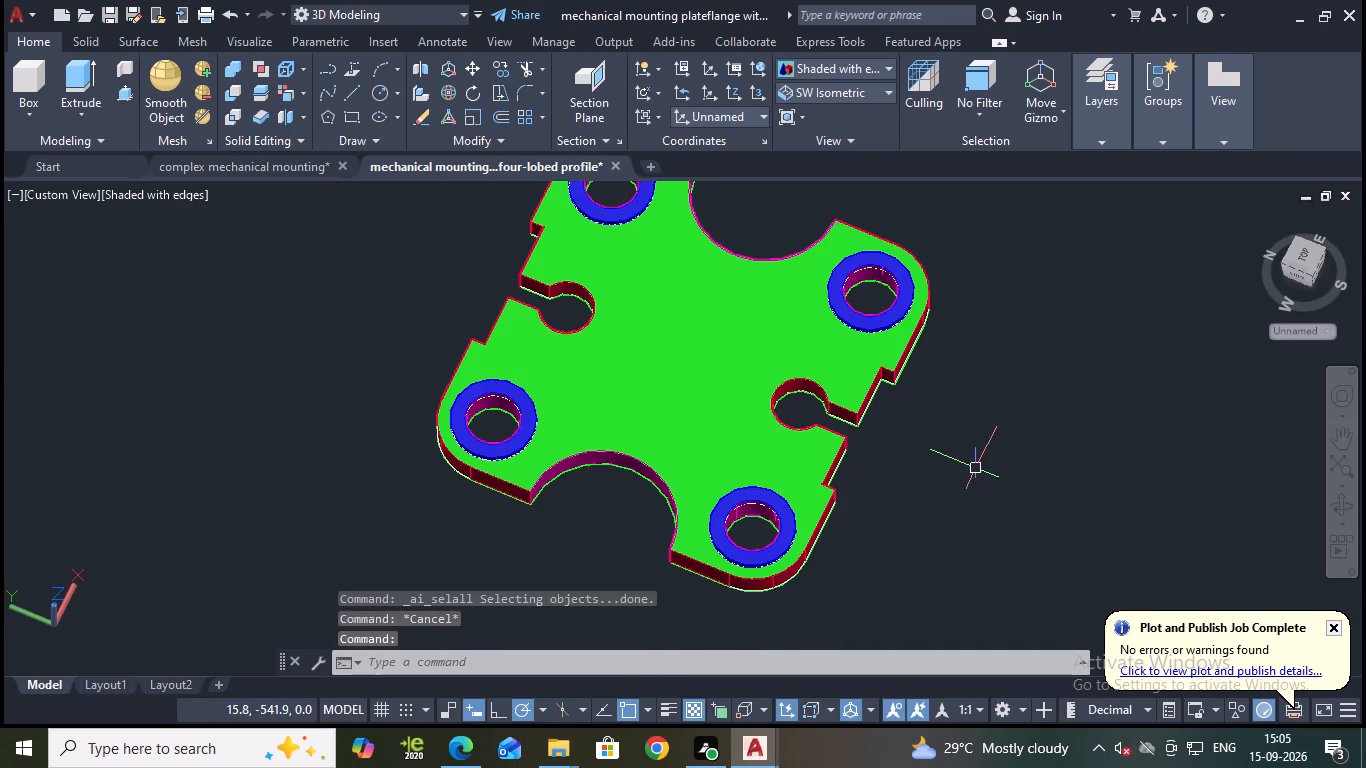
shift+middle_click(976, 469)
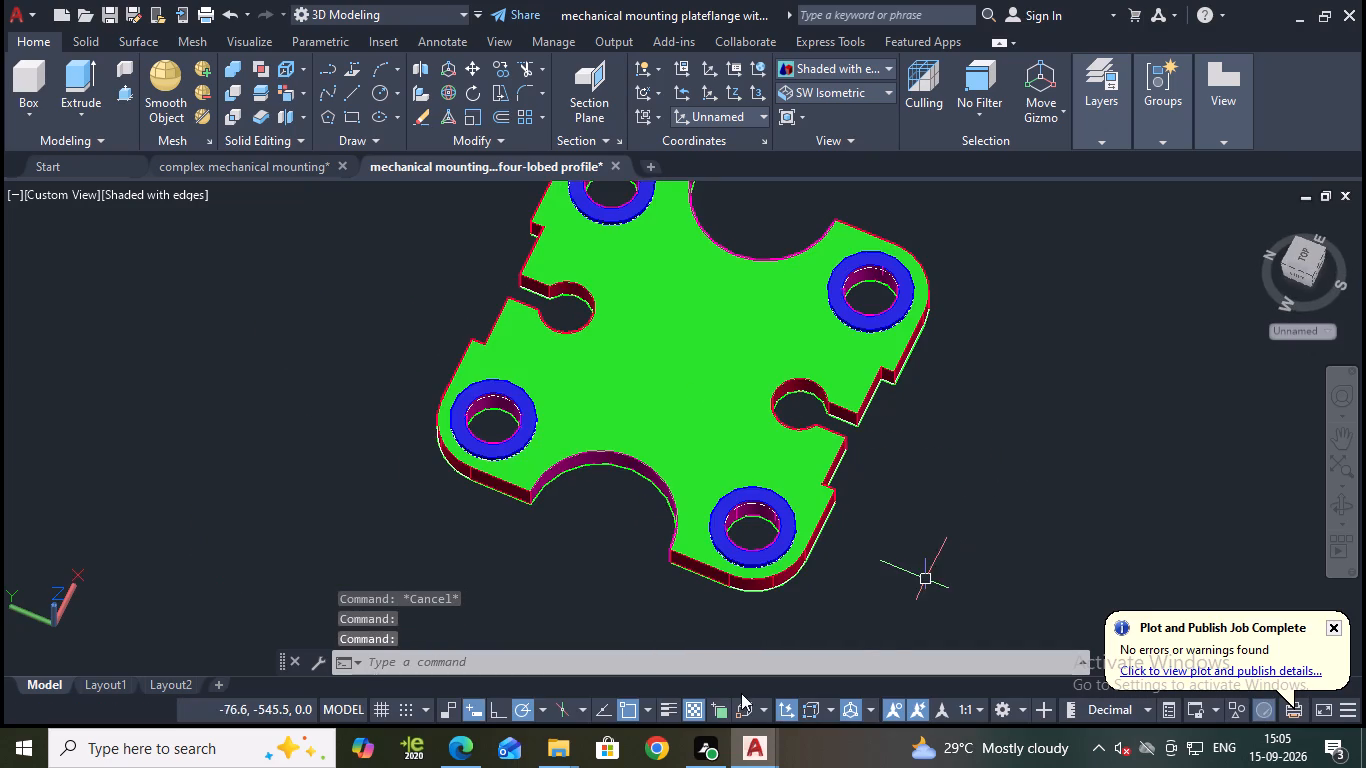
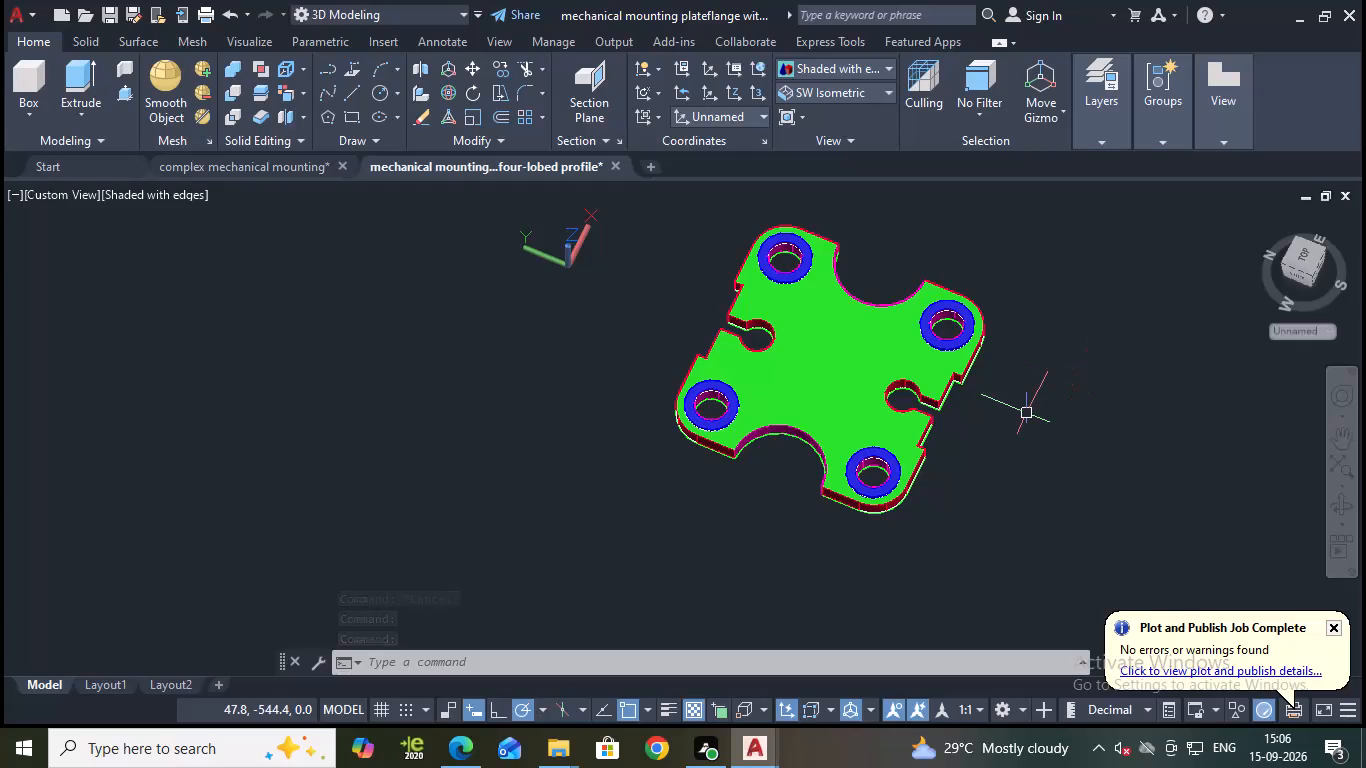
Save the drawing.
shift+middle_drag(1027, 414, 1032, 355)
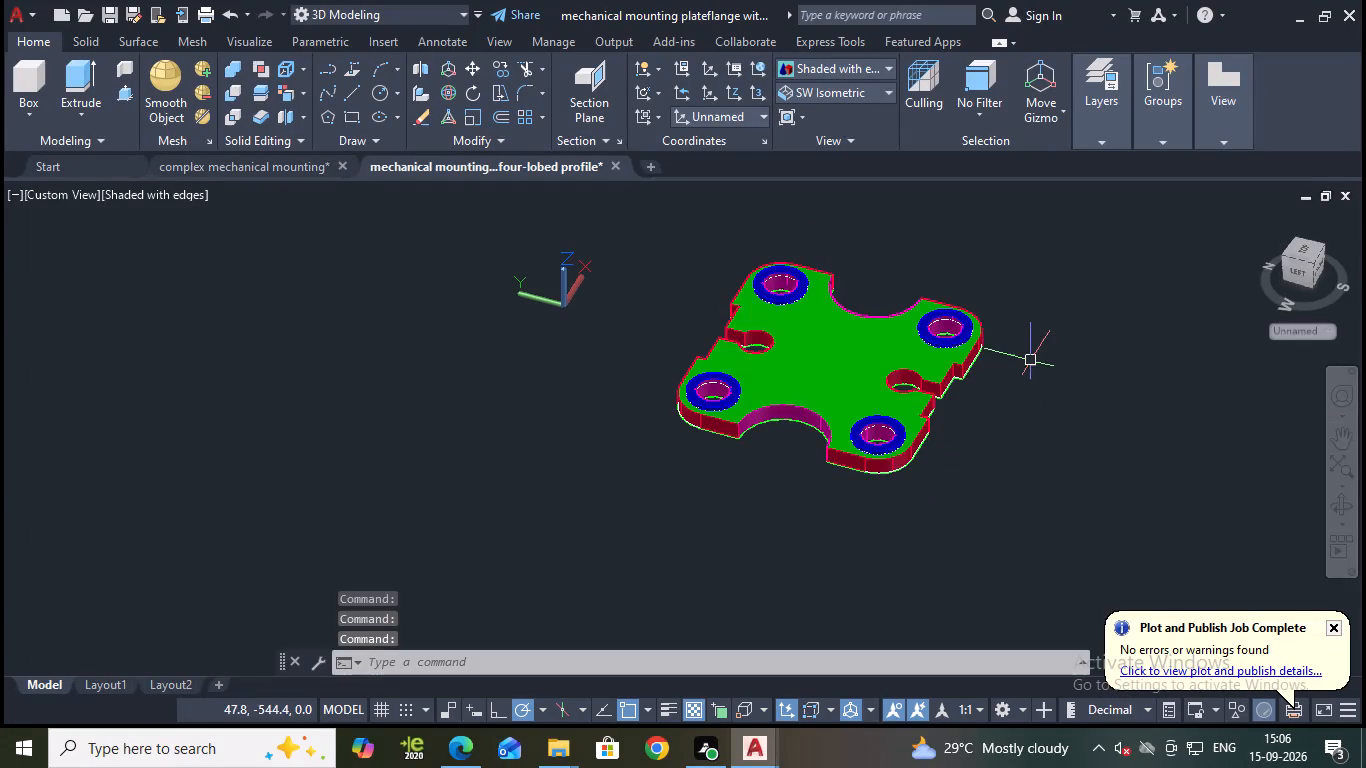
scroll(1027, 364, up, 1)
middle_drag(1023, 367, 1019, 386)
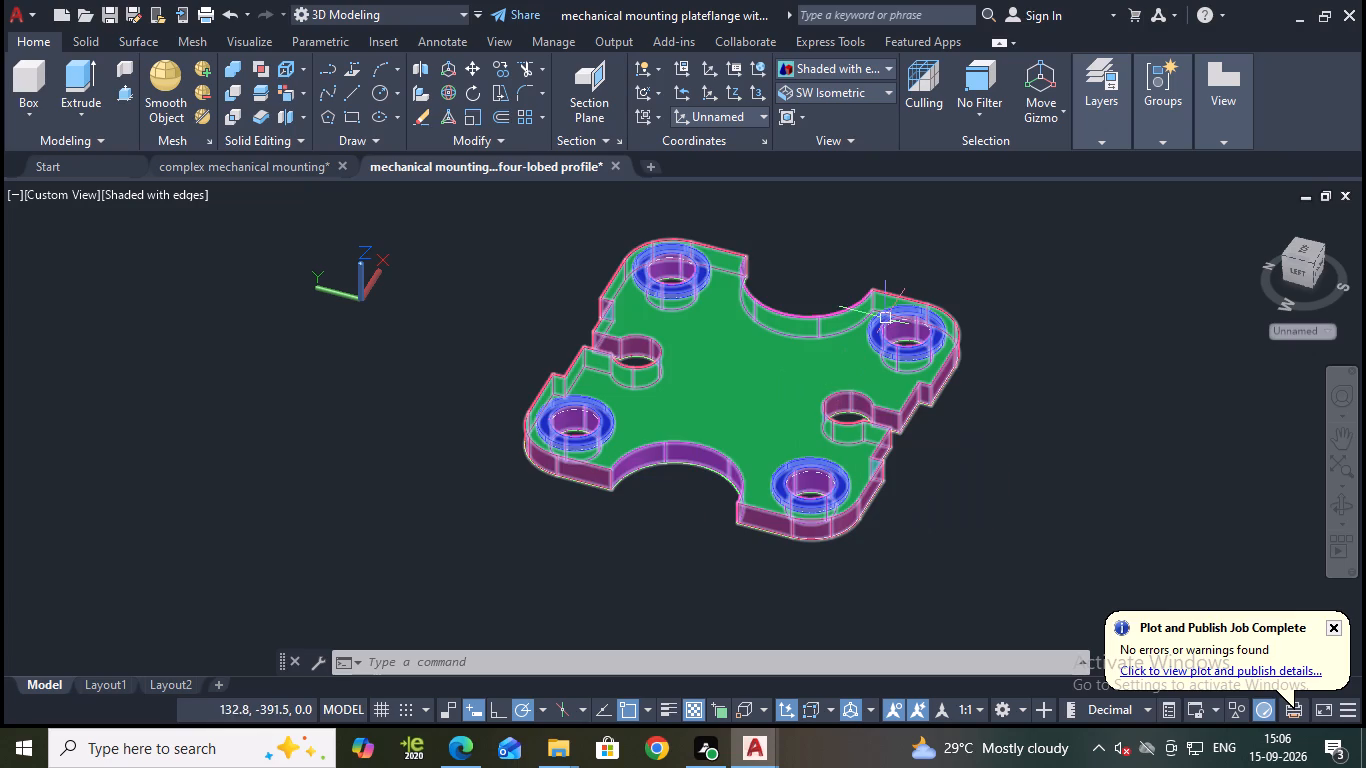
key(Escape)
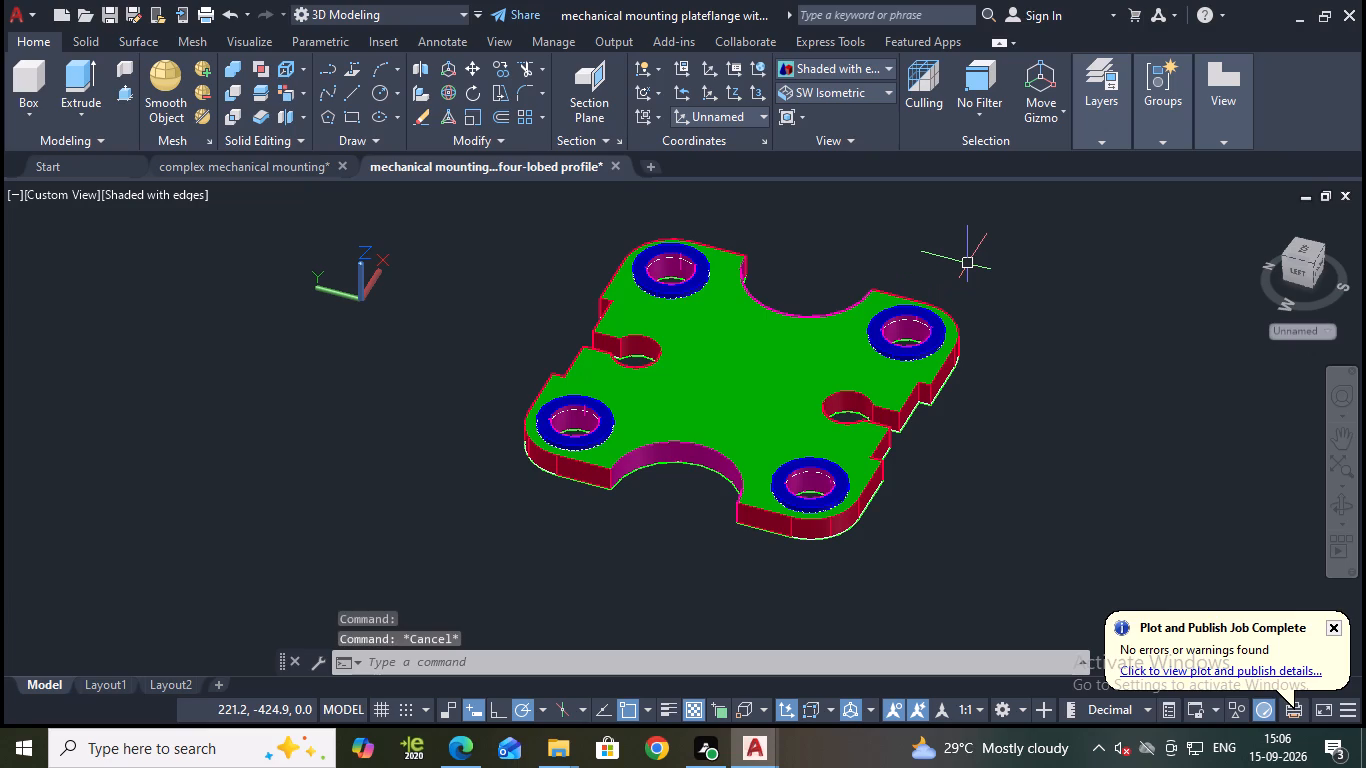
key(ctrl+s)
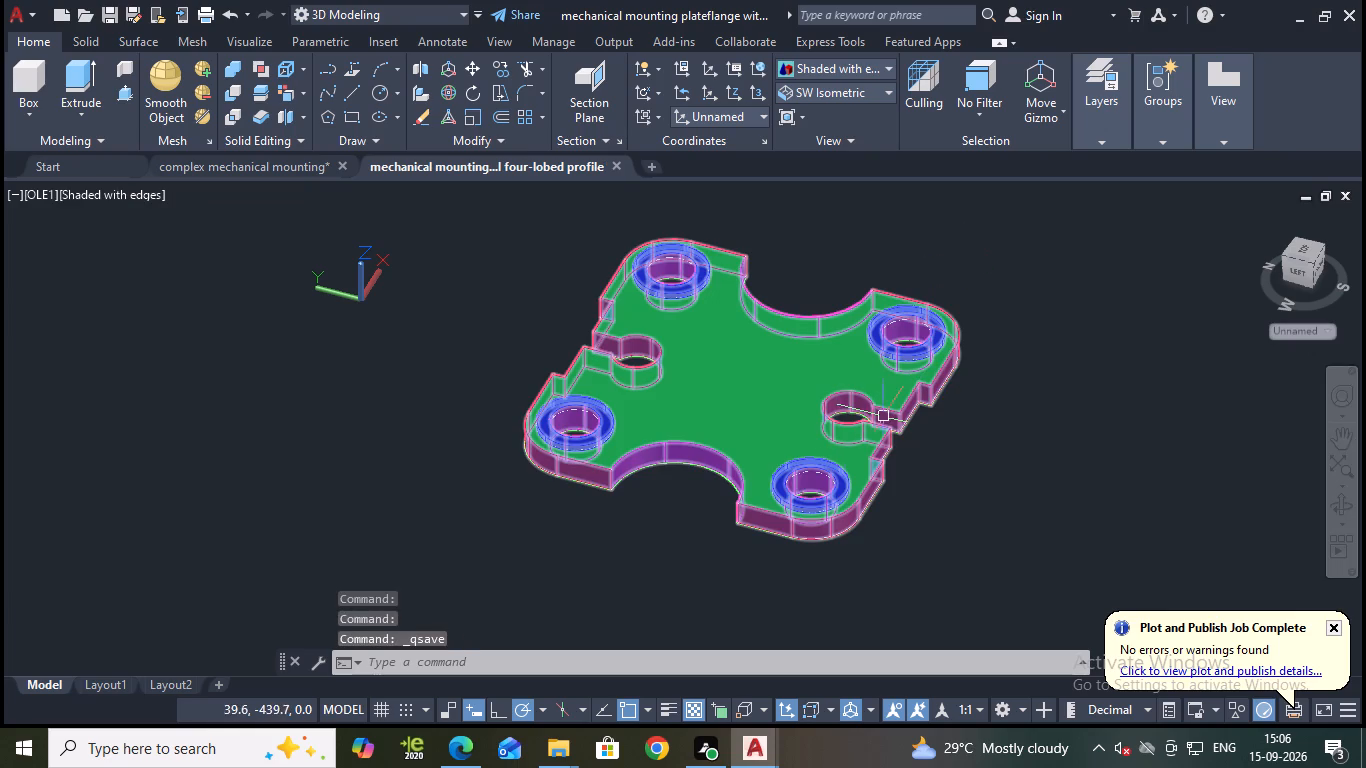
Turn off log file recording with the LOGFILEOFF command.
click(453, 672)
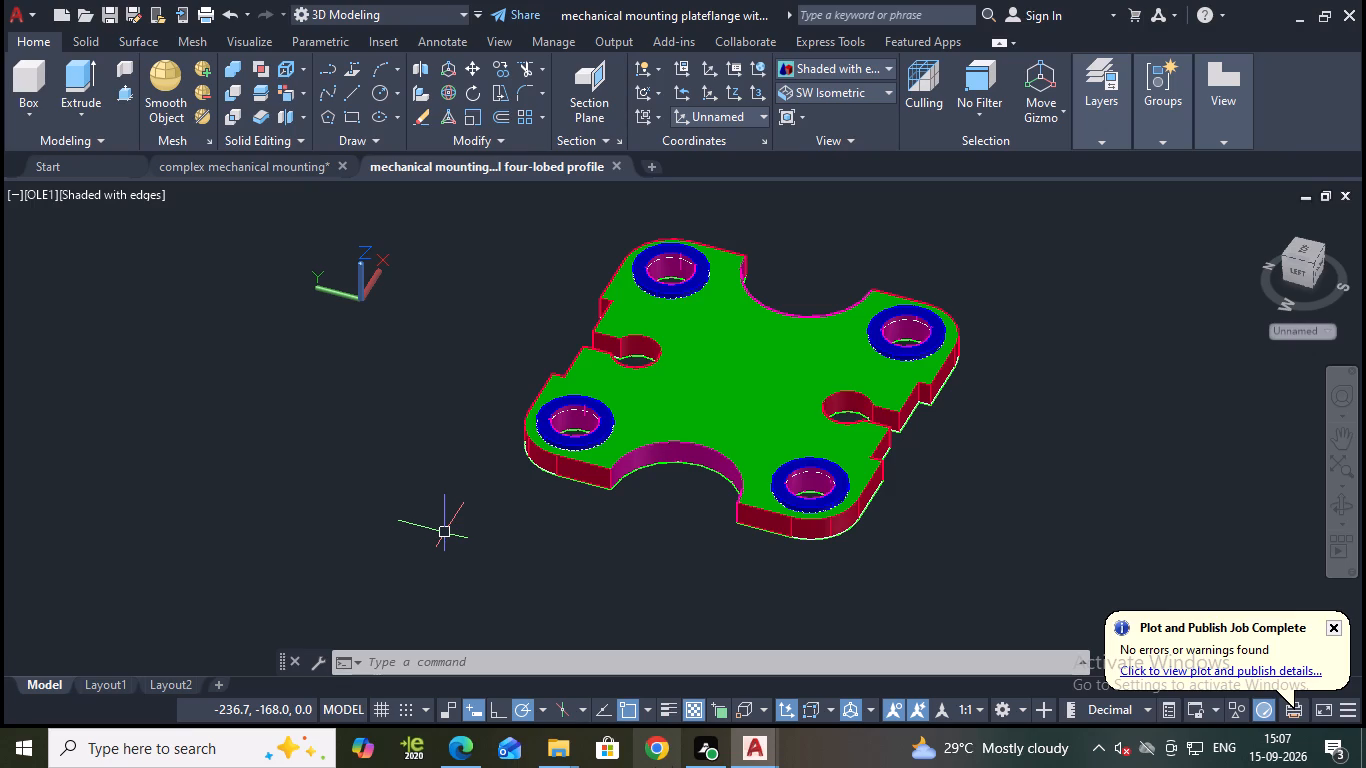
click(480, 663)
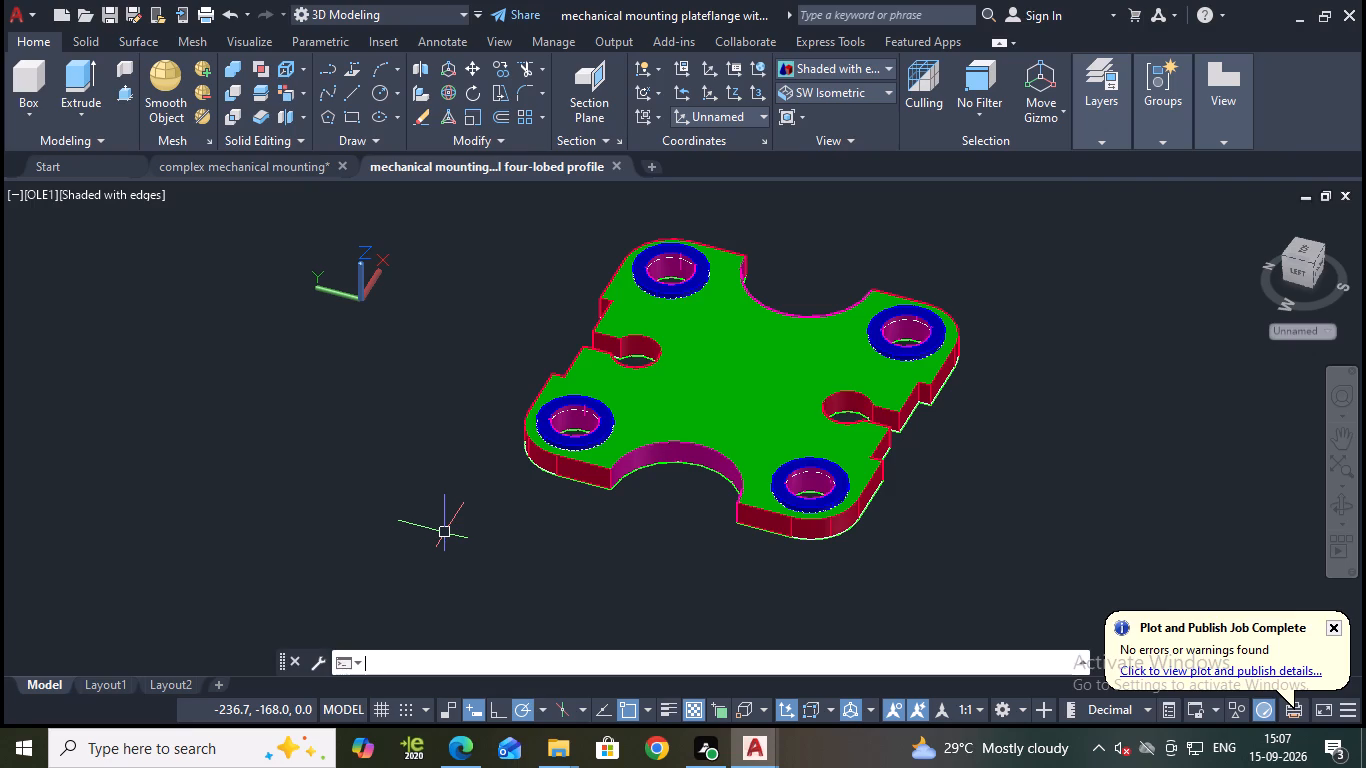
key(l)
key(o)
key(g)
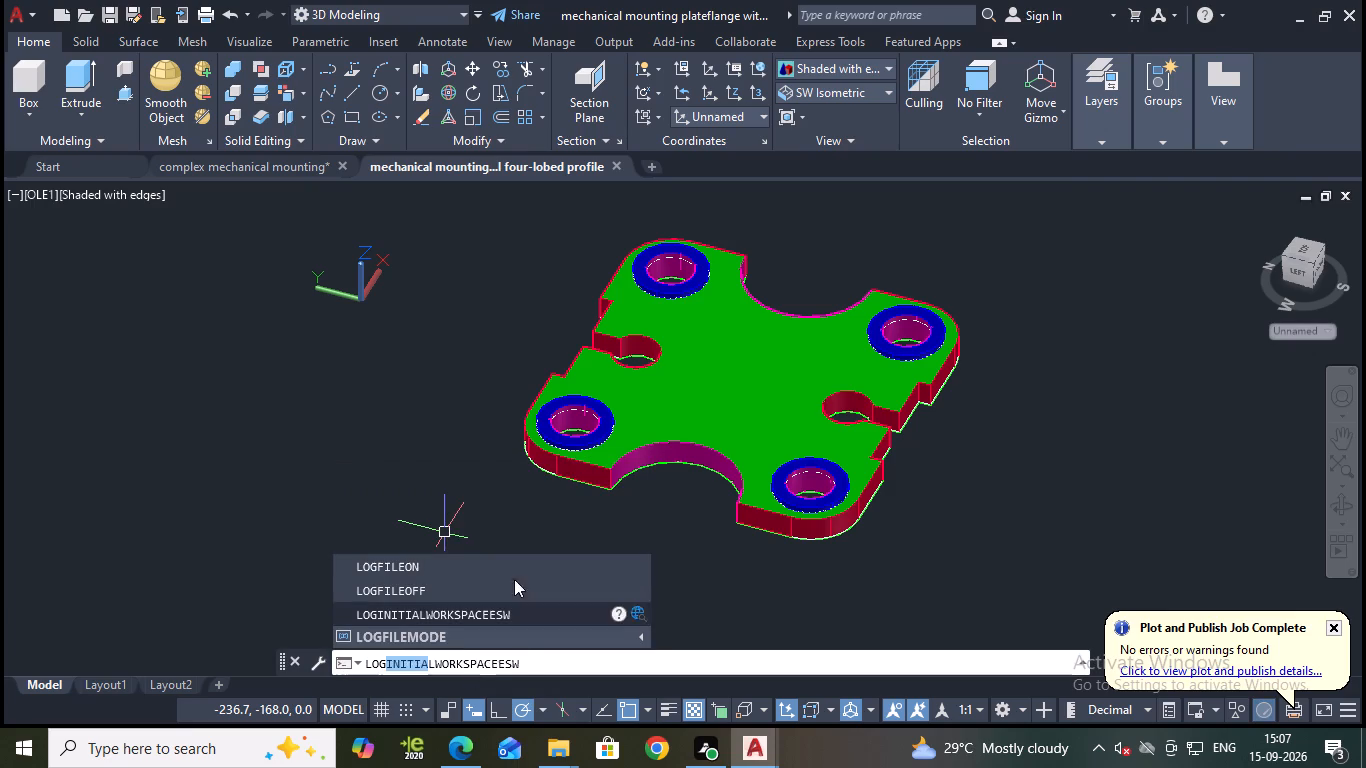
click(434, 587)
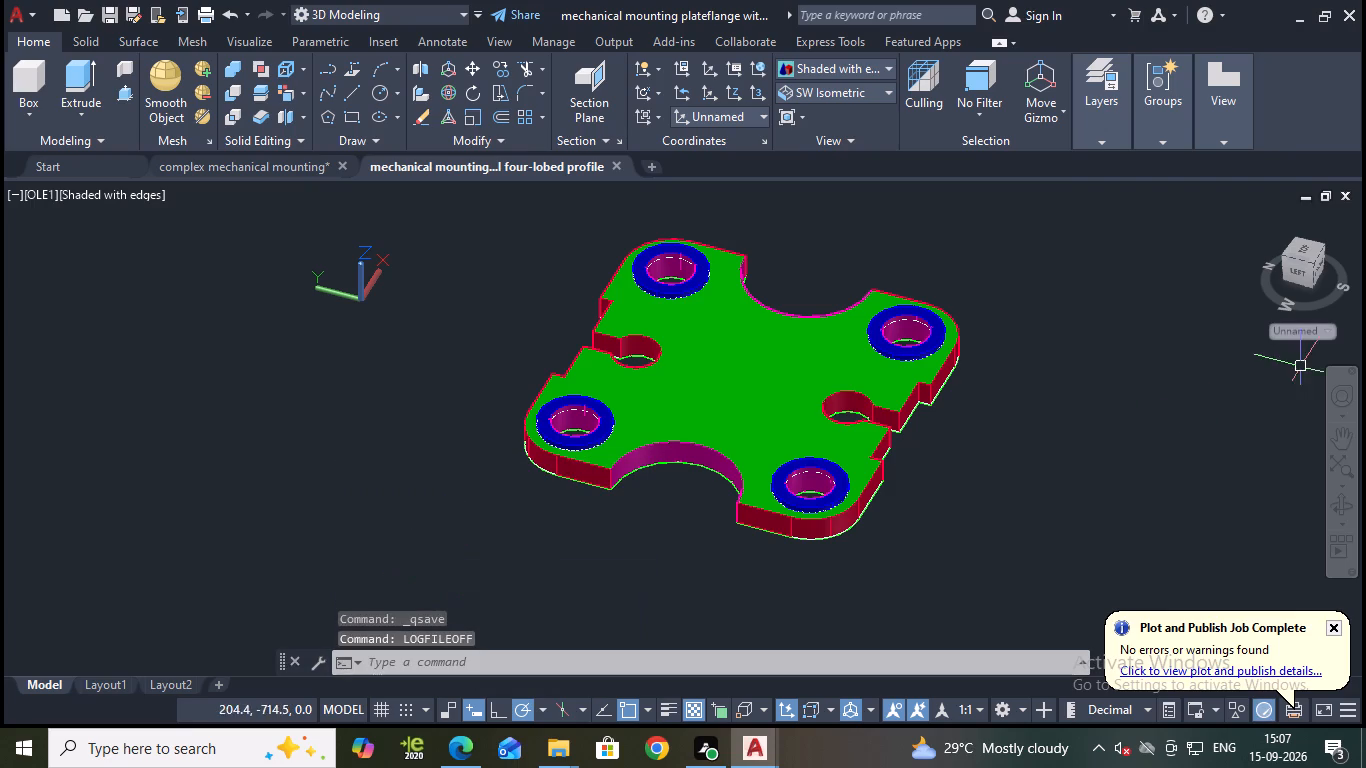
Save the drawing again after switching off the log file.
key(ctrl+s)
Start a plot of the model with the DWG To PDF.pc3 plotter and ISO A4 (297.00 x 210.00 MM) paper.
text(plo)
click(1110, 450)
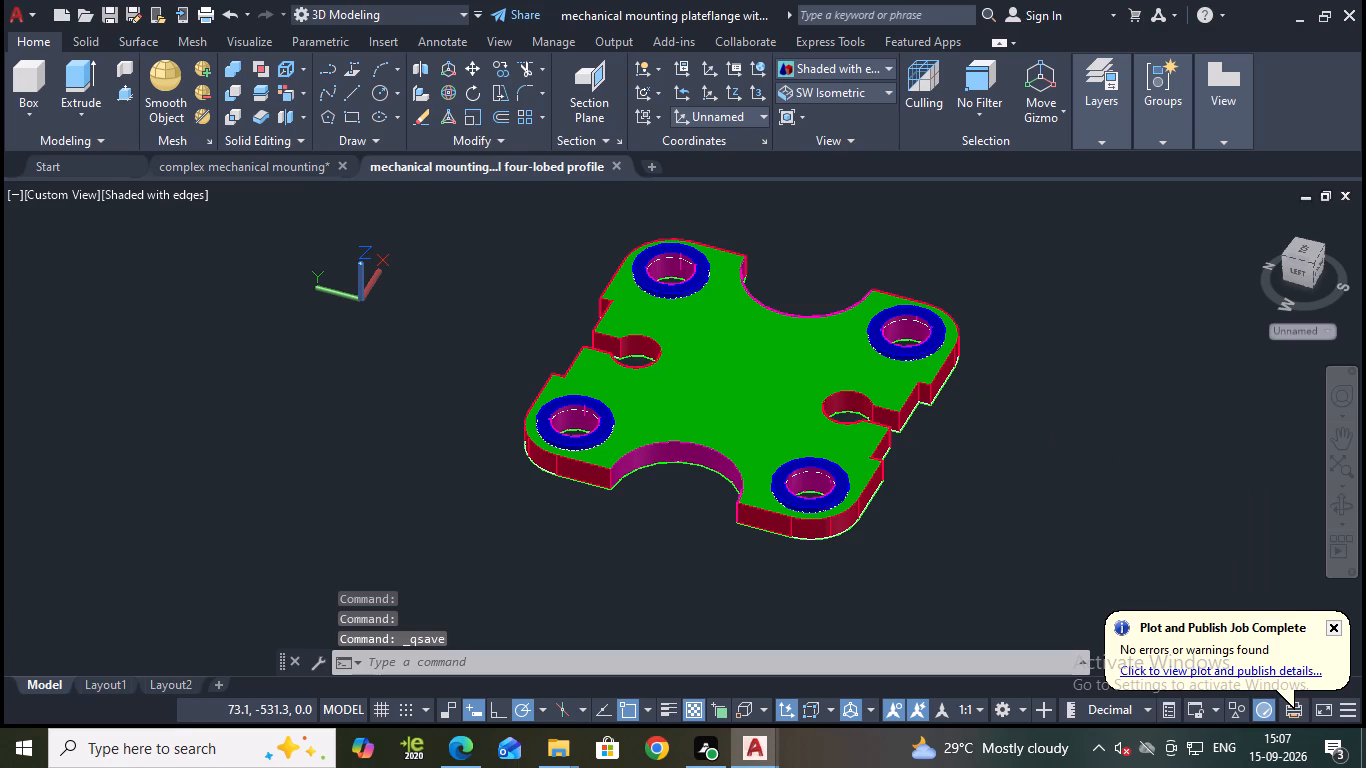
click(508, 230)
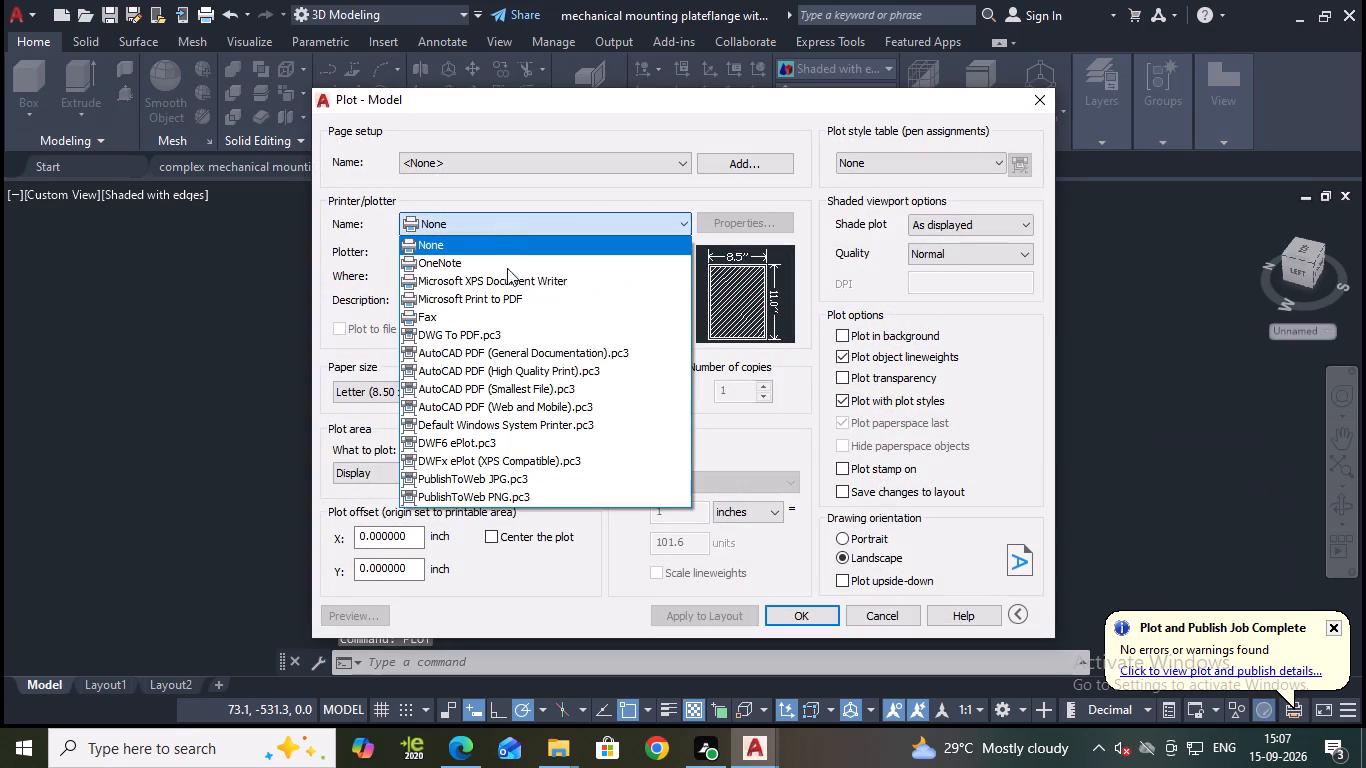
click(450, 327)
click(460, 399)
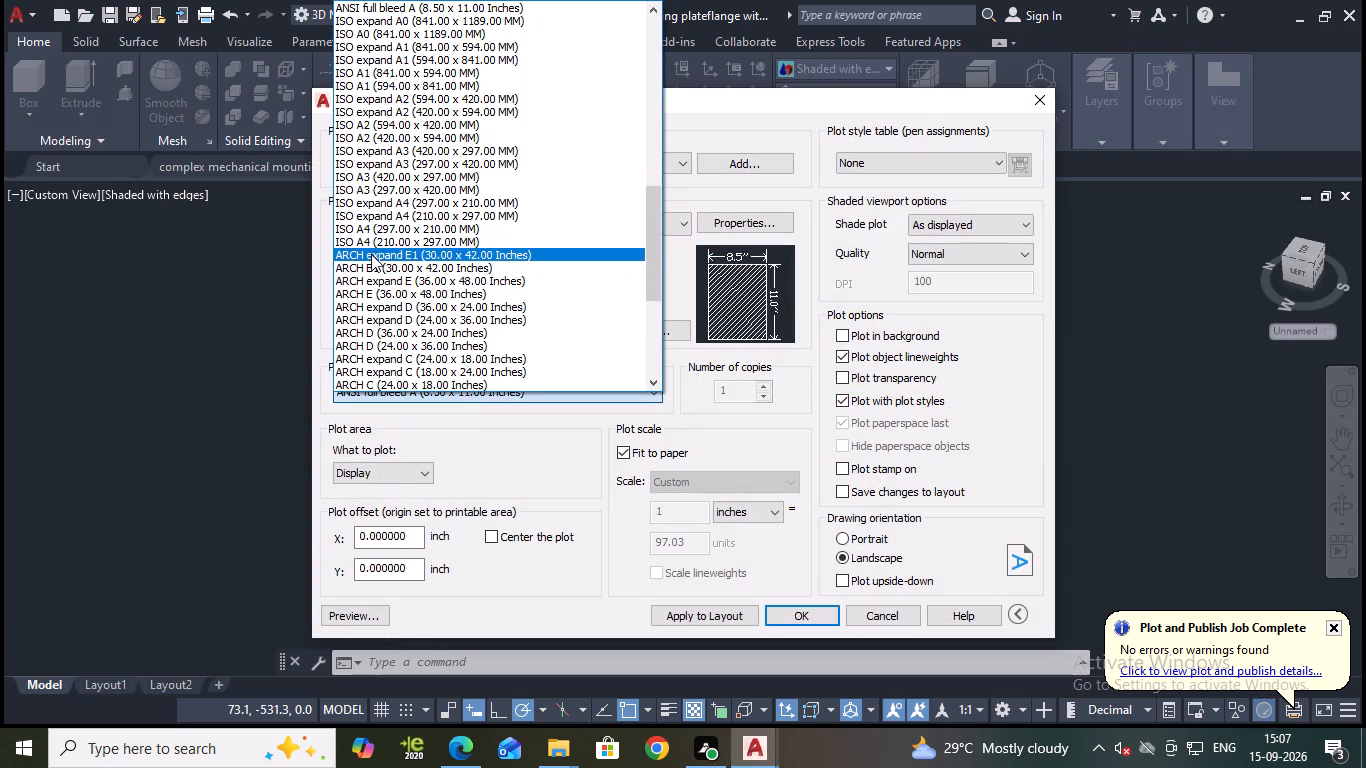
click(357, 230)
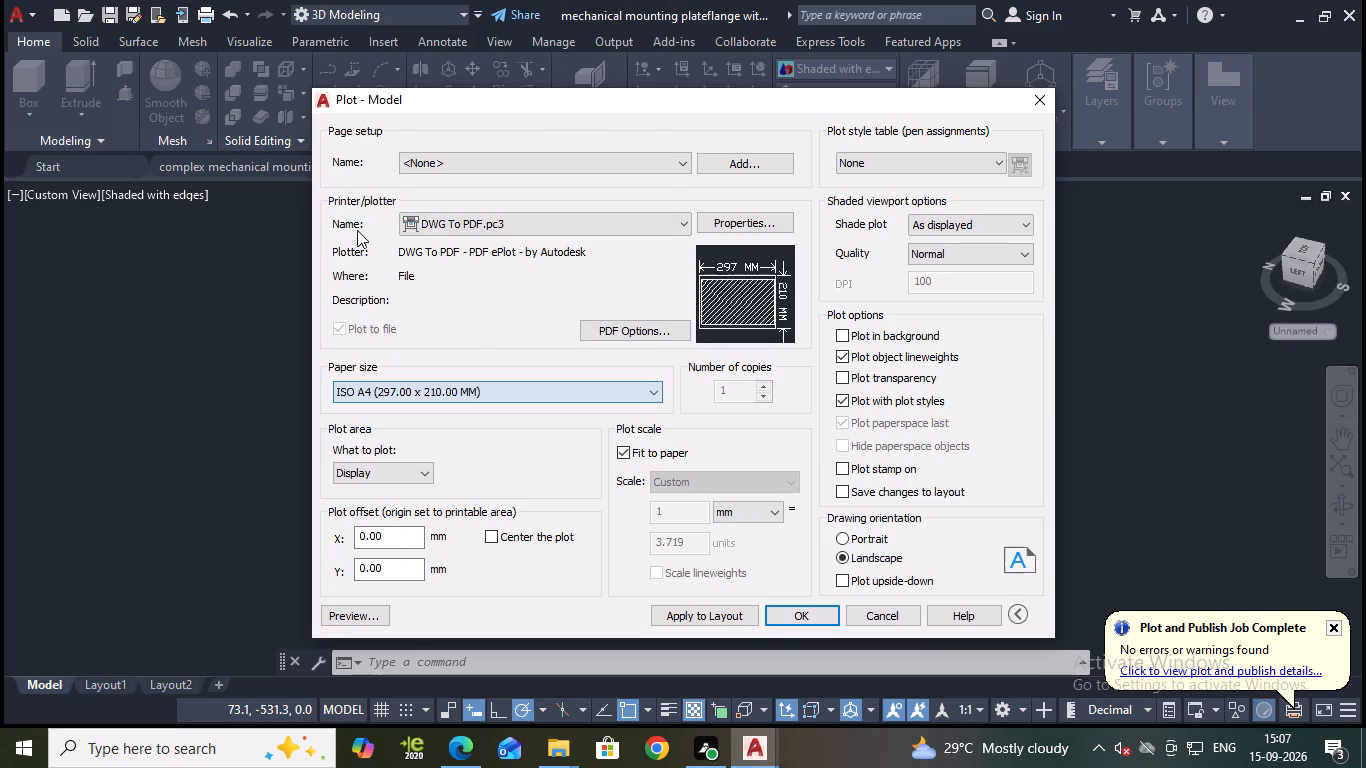
Set the plot area to a window enclosing the entire colored mounting plate.
click(409, 476)
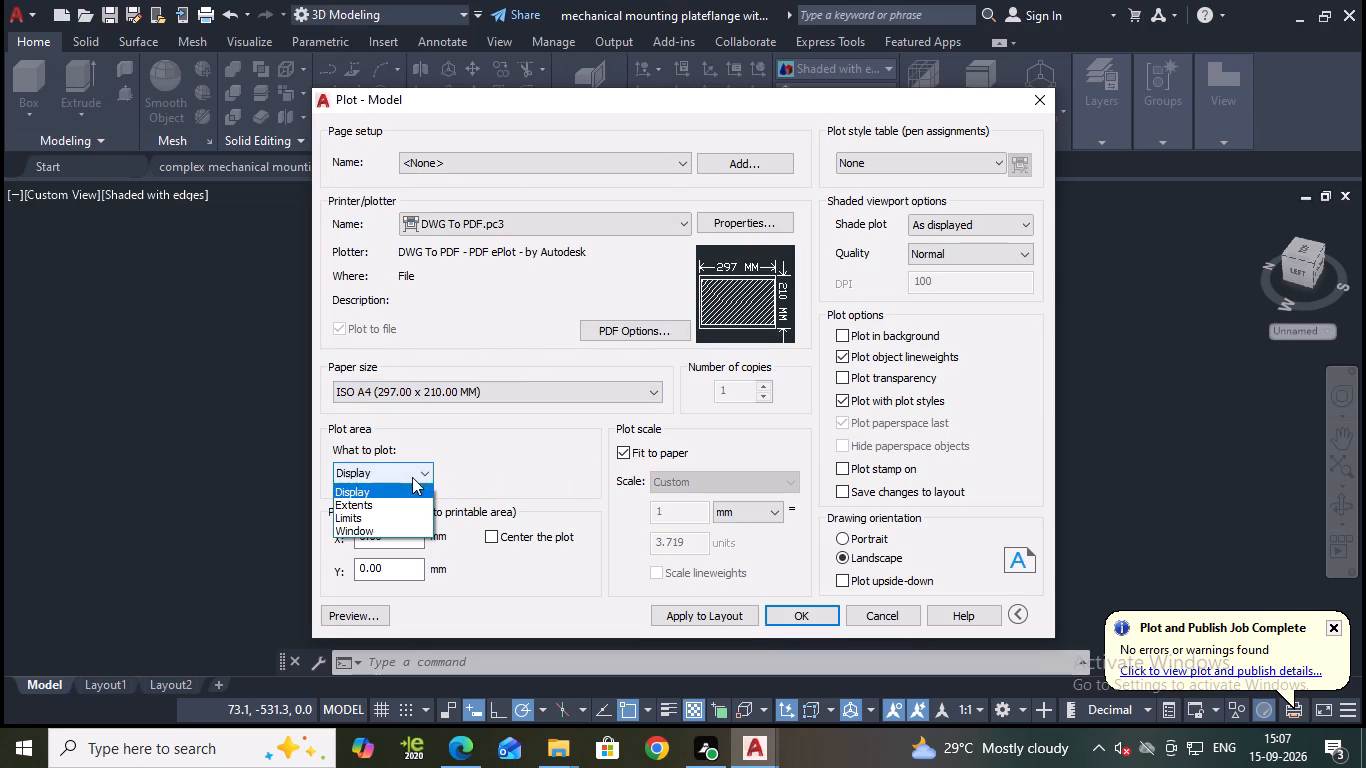
click(401, 534)
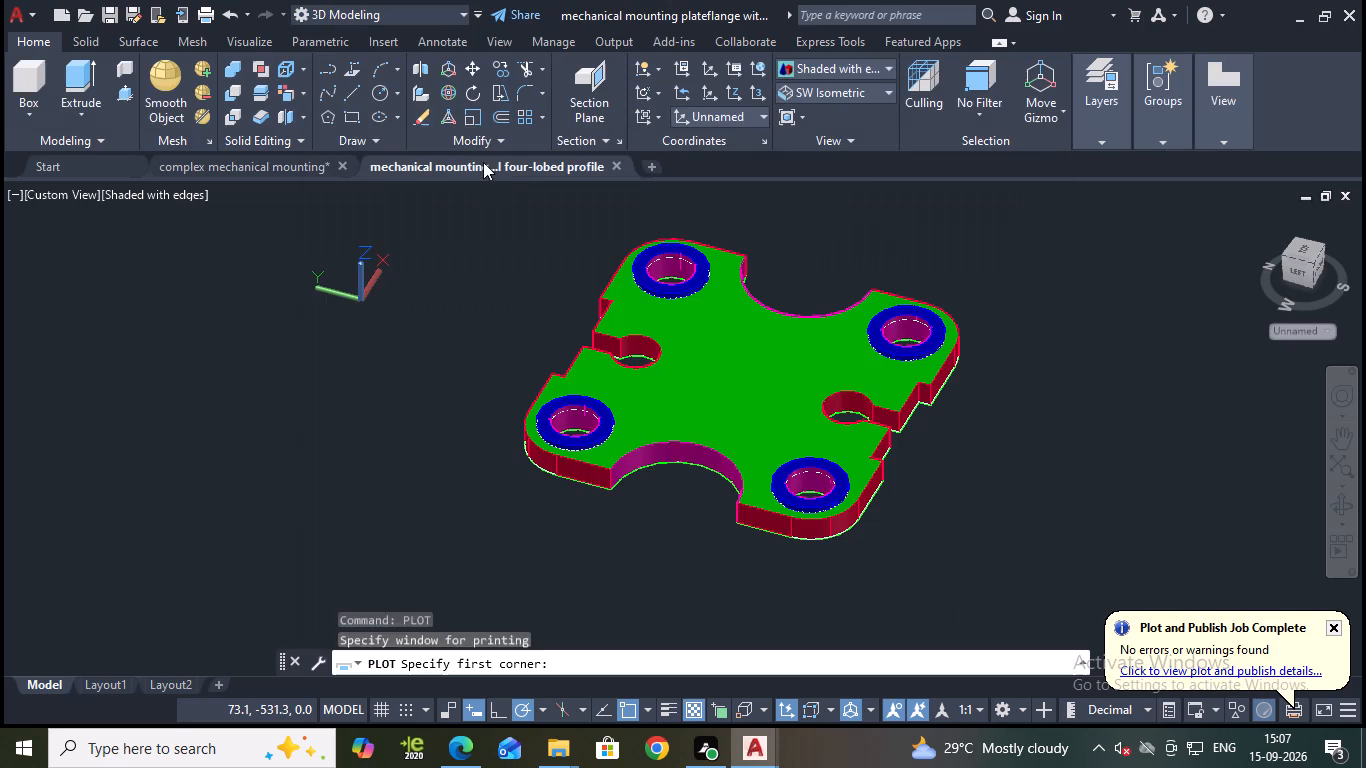
middle_drag(566, 251, 566, 271)
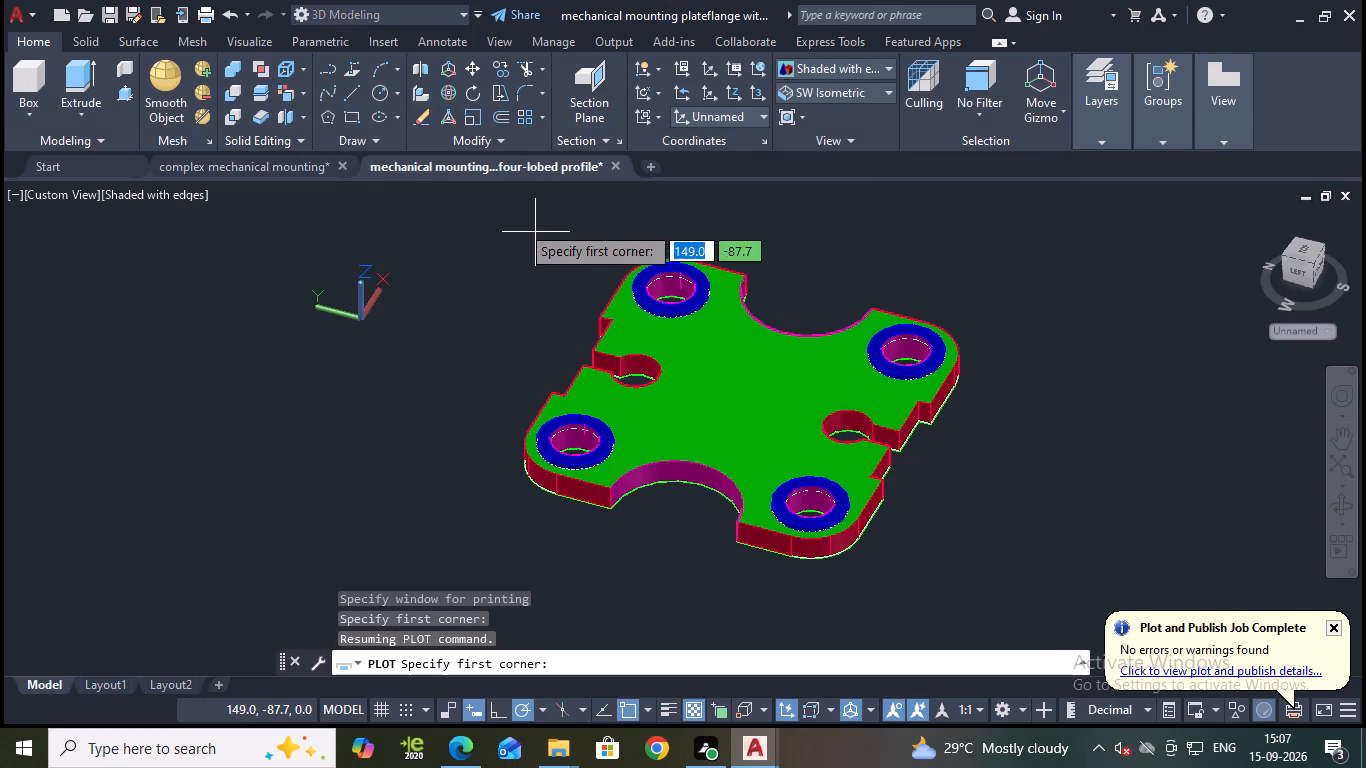
click(505, 208)
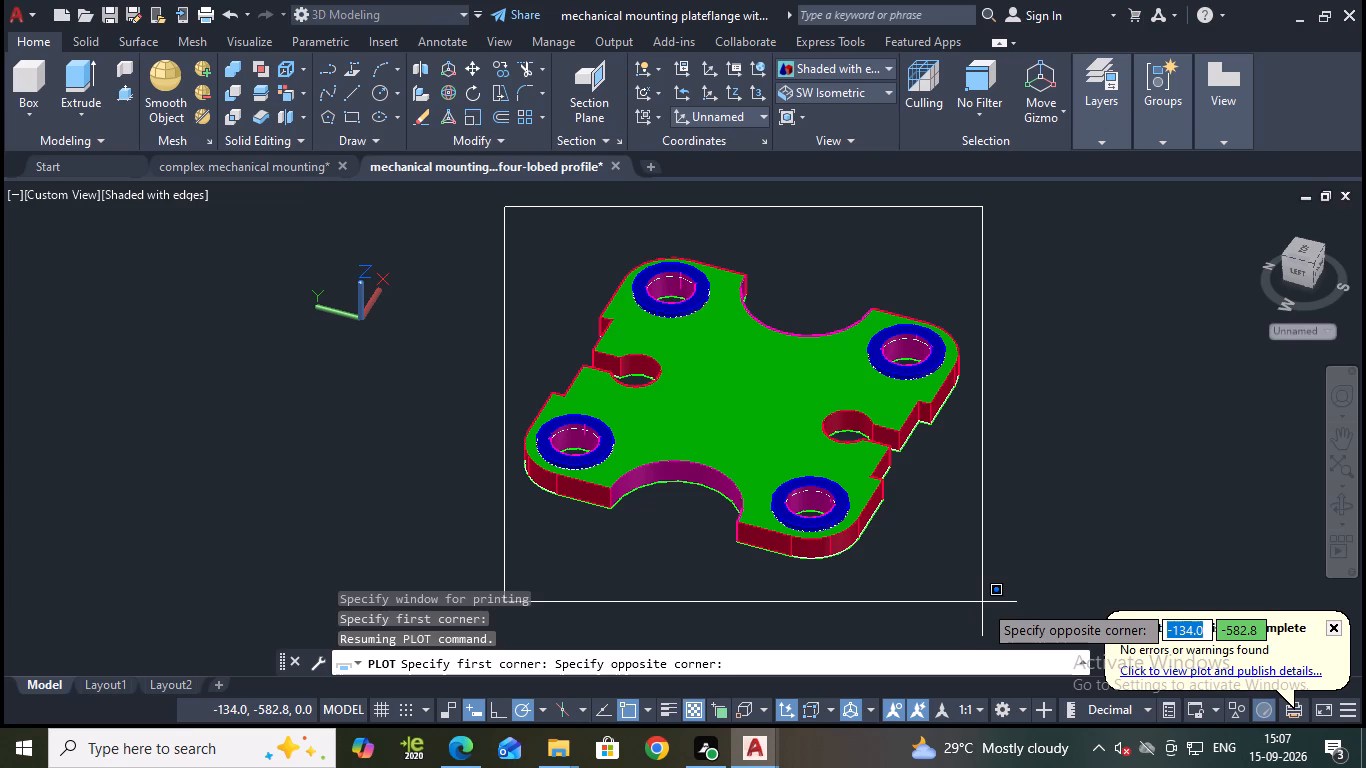
click(989, 595)
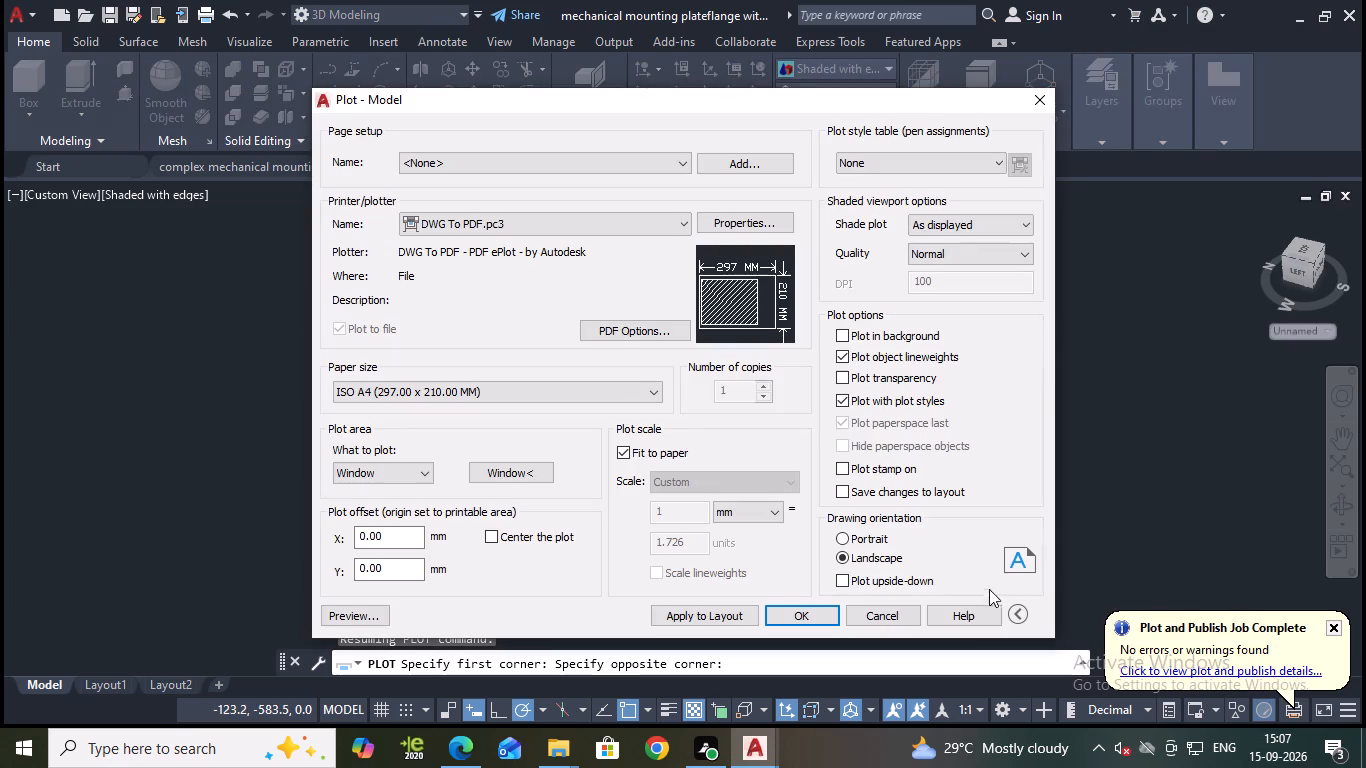
Plot the sheet to a PDF file in the Documents folder, keeping the suggested file name.
click(798, 621)
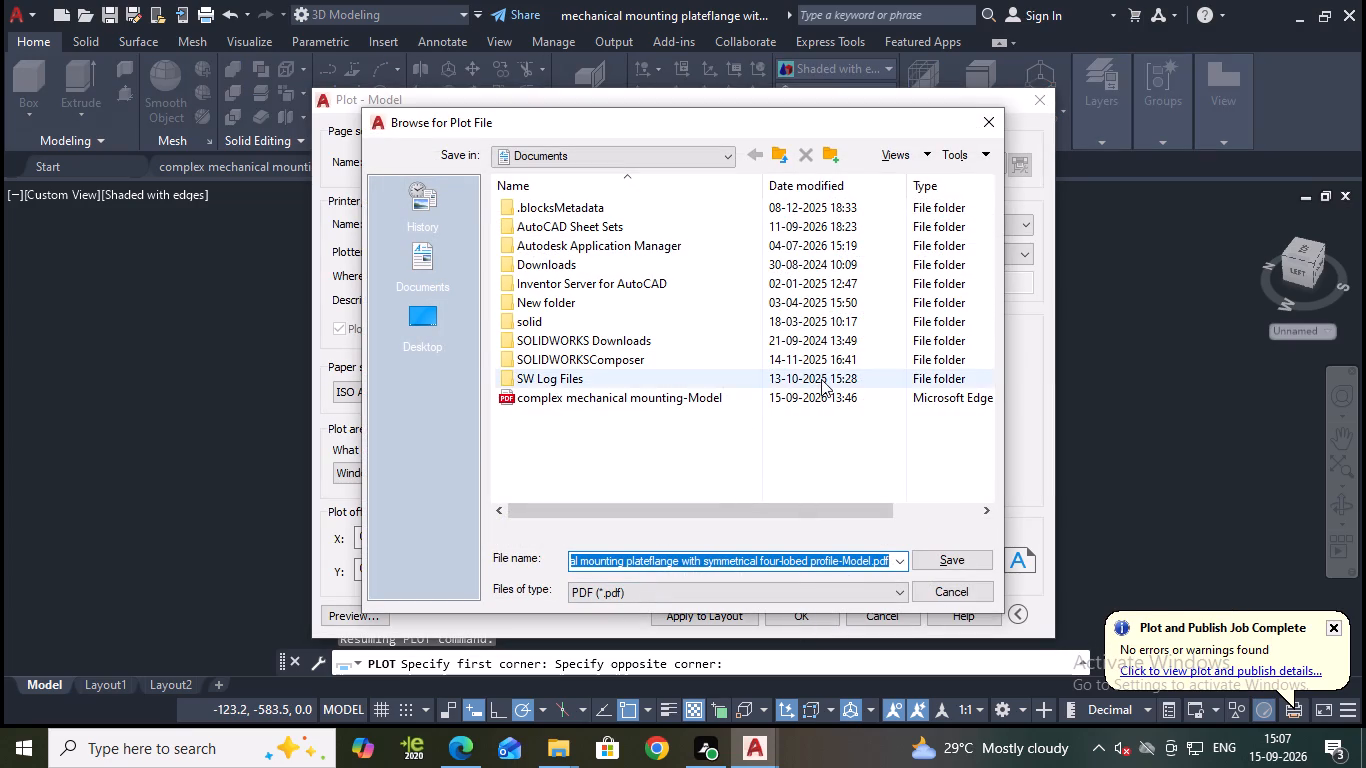
click(943, 555)
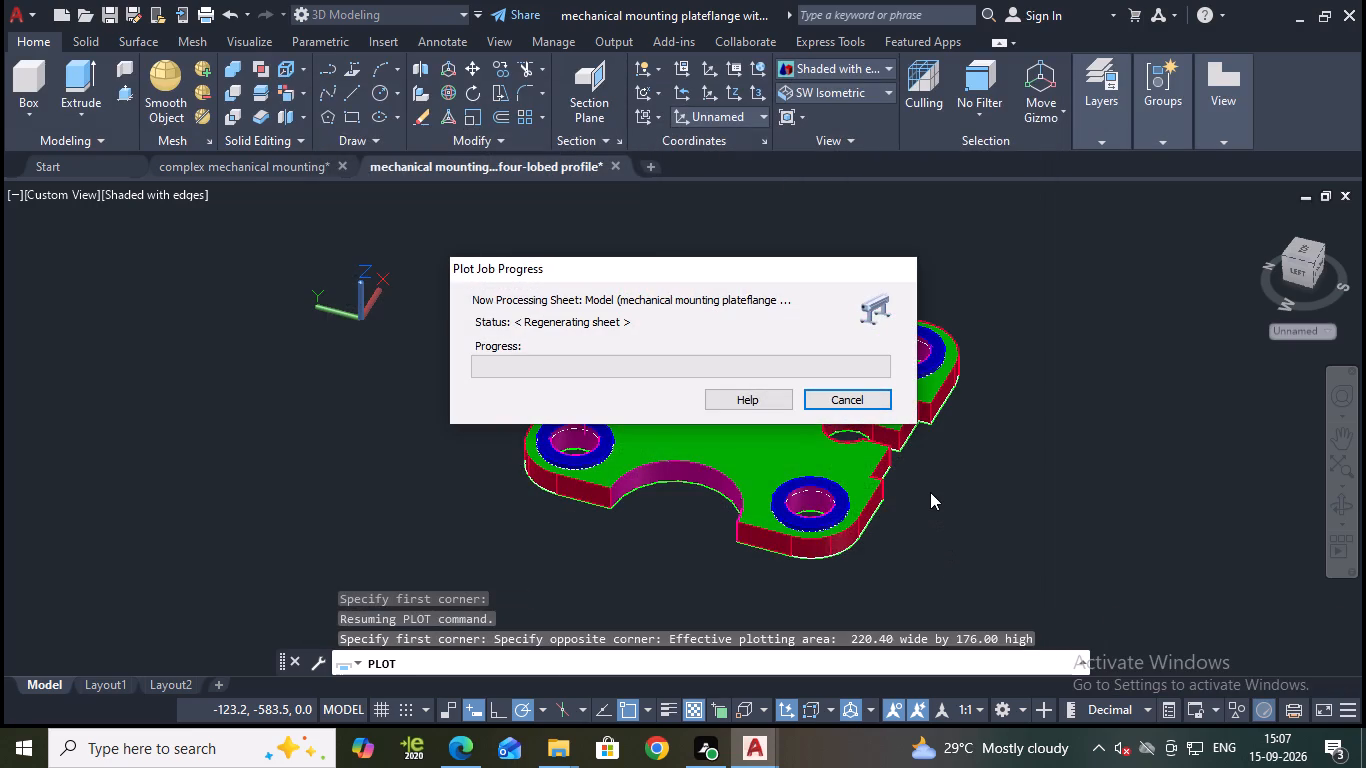
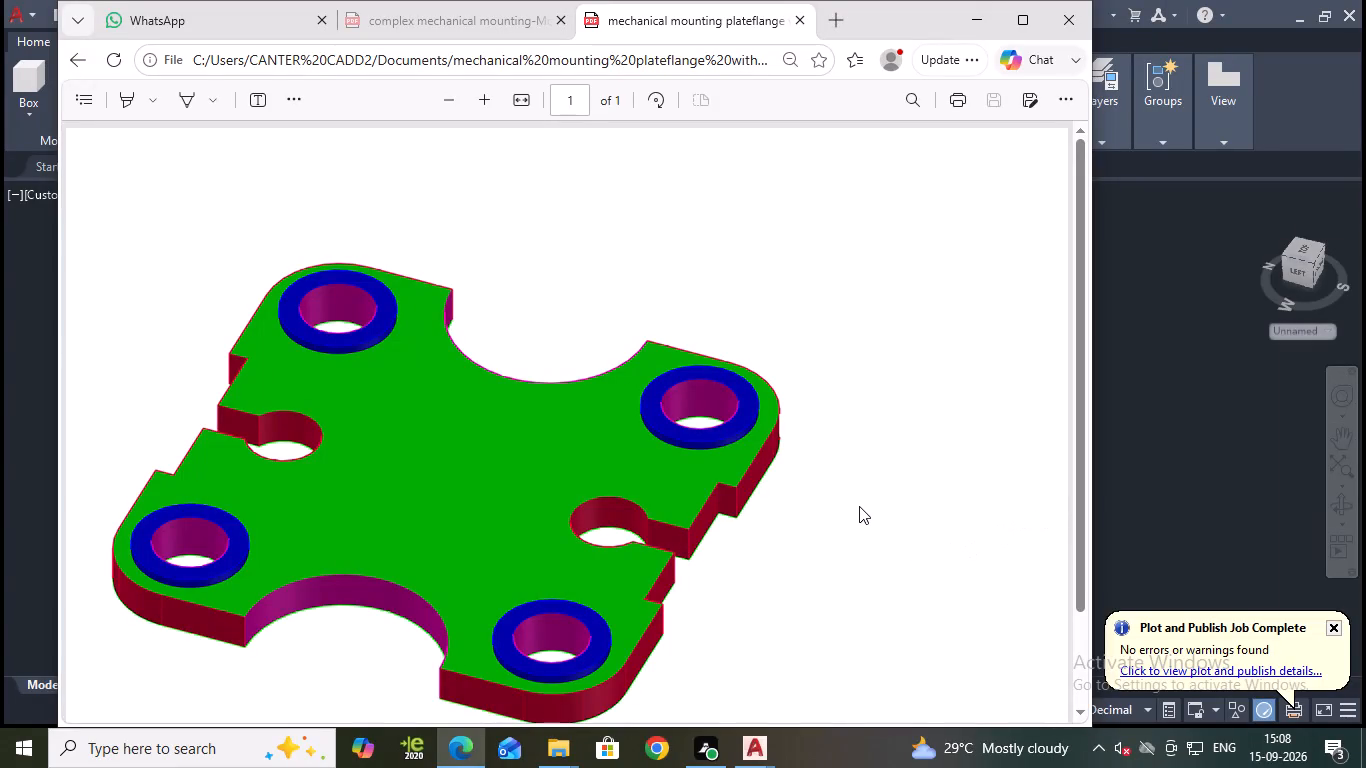
Check the plotted PDF of the colored mounting plate down to the end of the page.
scroll(791, 477, down, 2)
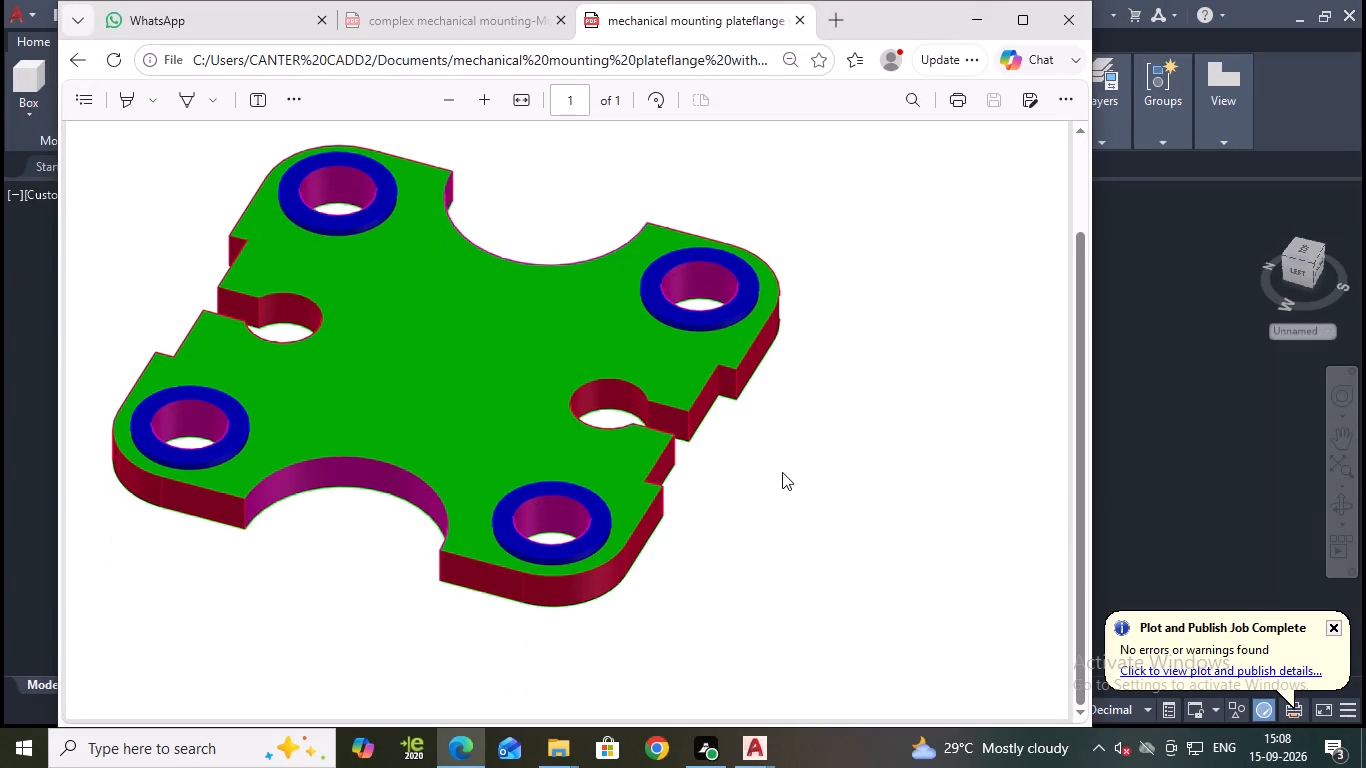